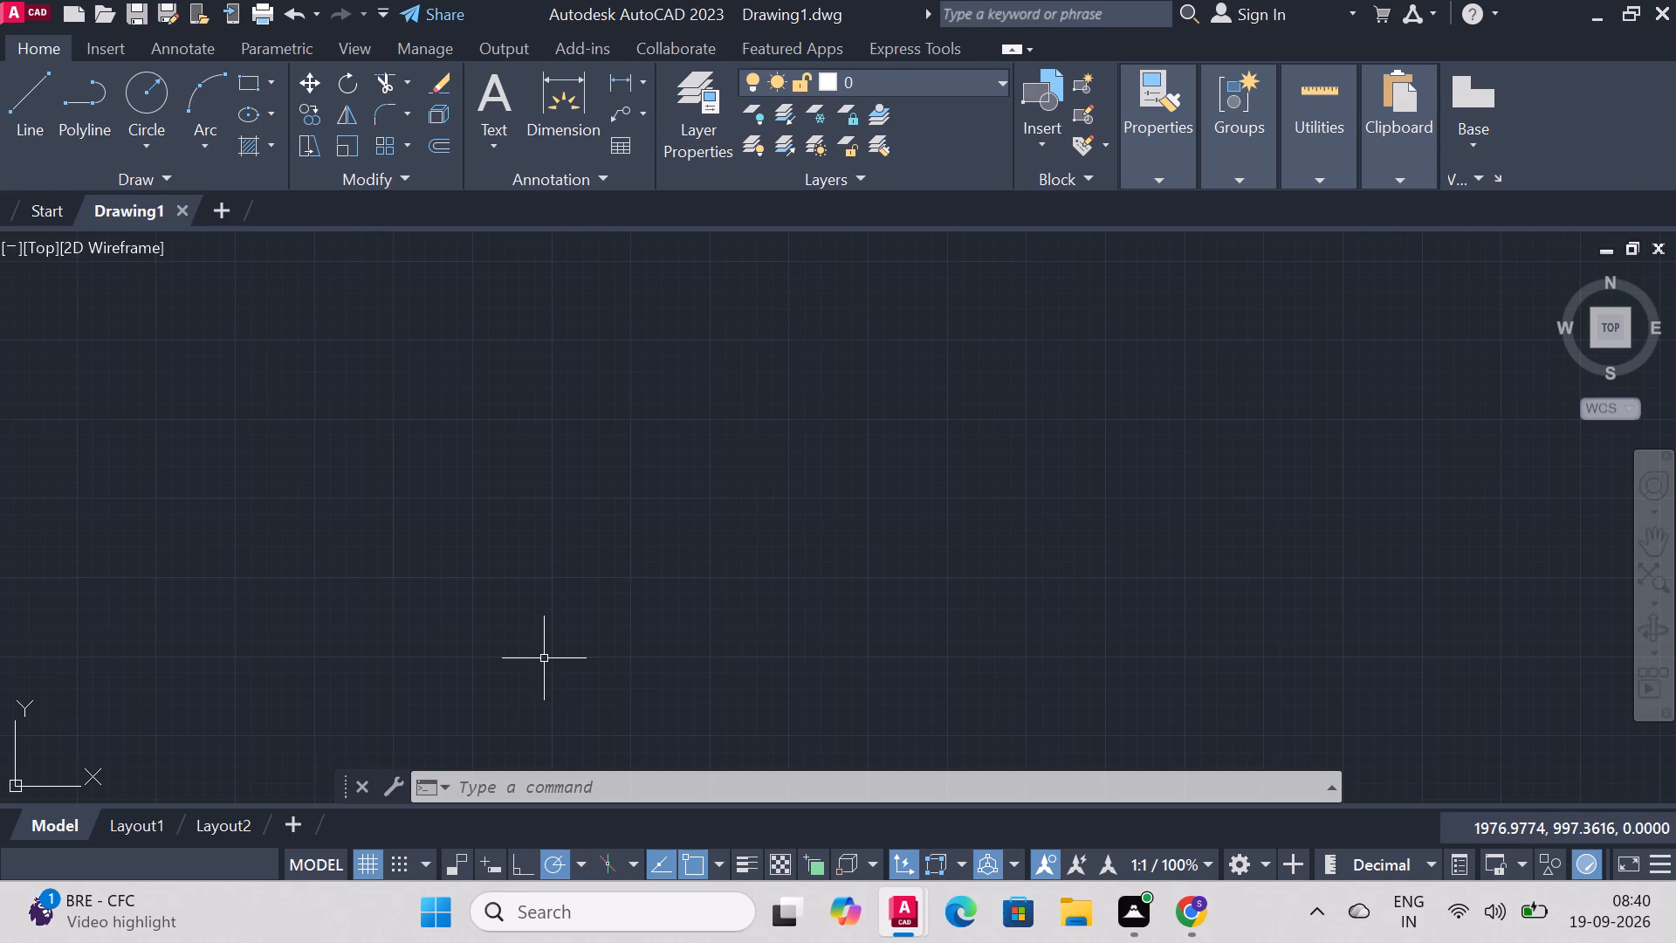
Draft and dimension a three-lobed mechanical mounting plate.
Set the drawing units' length precision to 0, with no decimal places.
text(units)
key(Return)
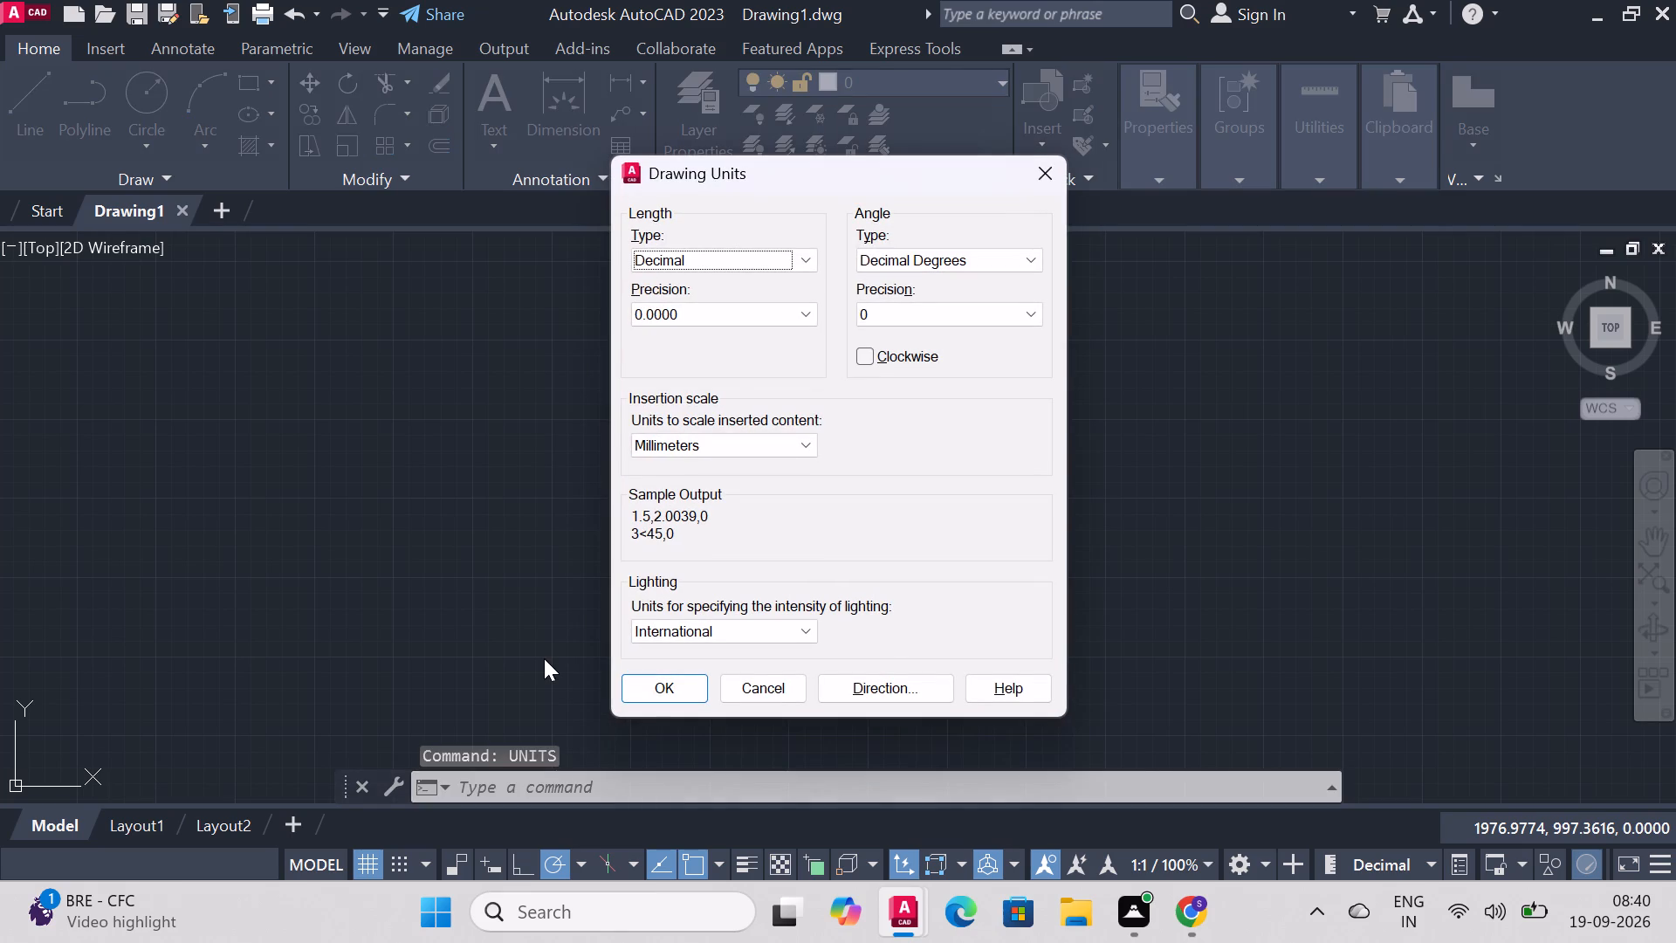
key(Tab)
key(Up)
key(Up)
key(Up)
key(Up)
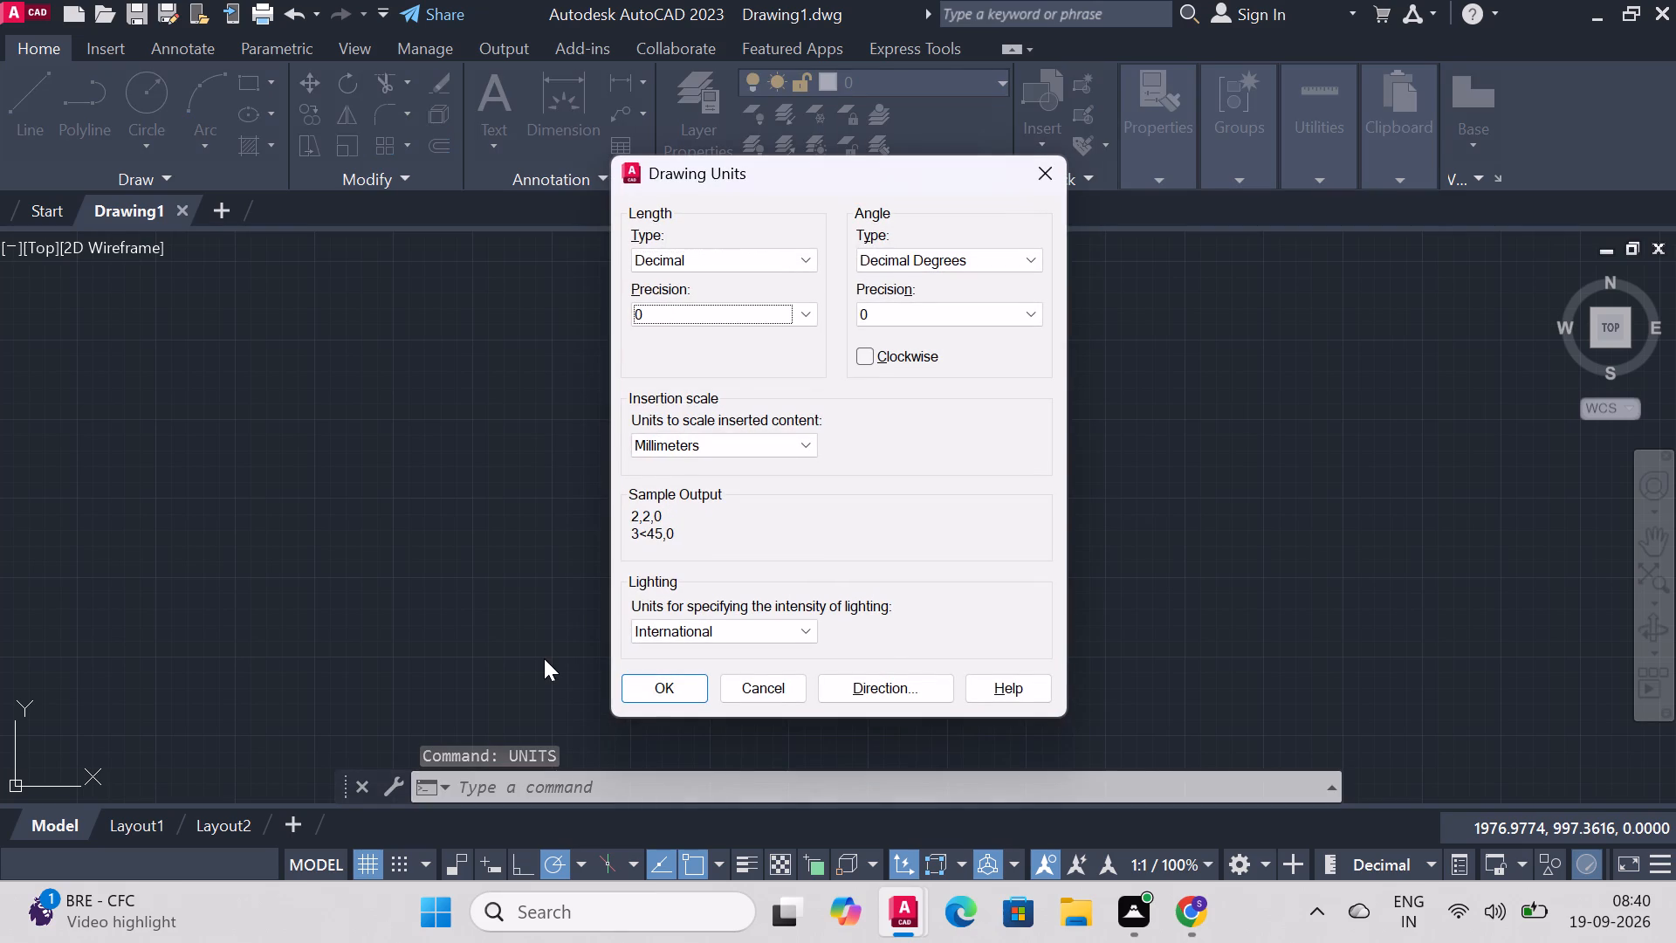
key(Return)
Set the model space limits from lower-left corner 0,0 to upper-right corner 100,100.
text(limits)
key(Return)
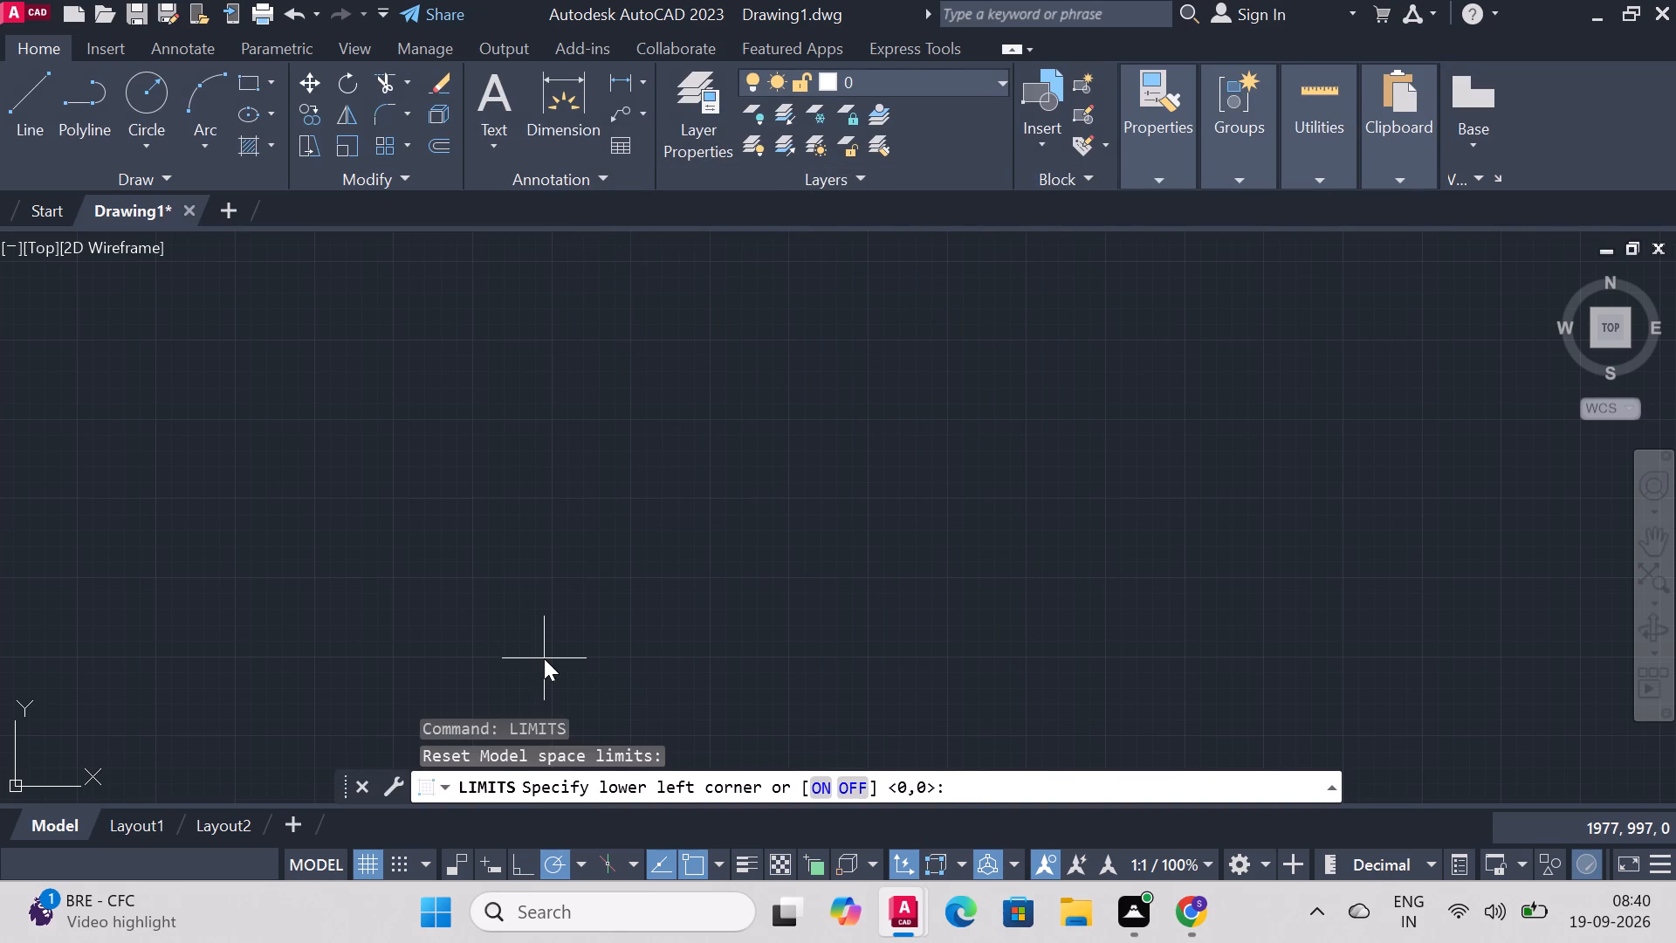
text(0,0)
key(Return)
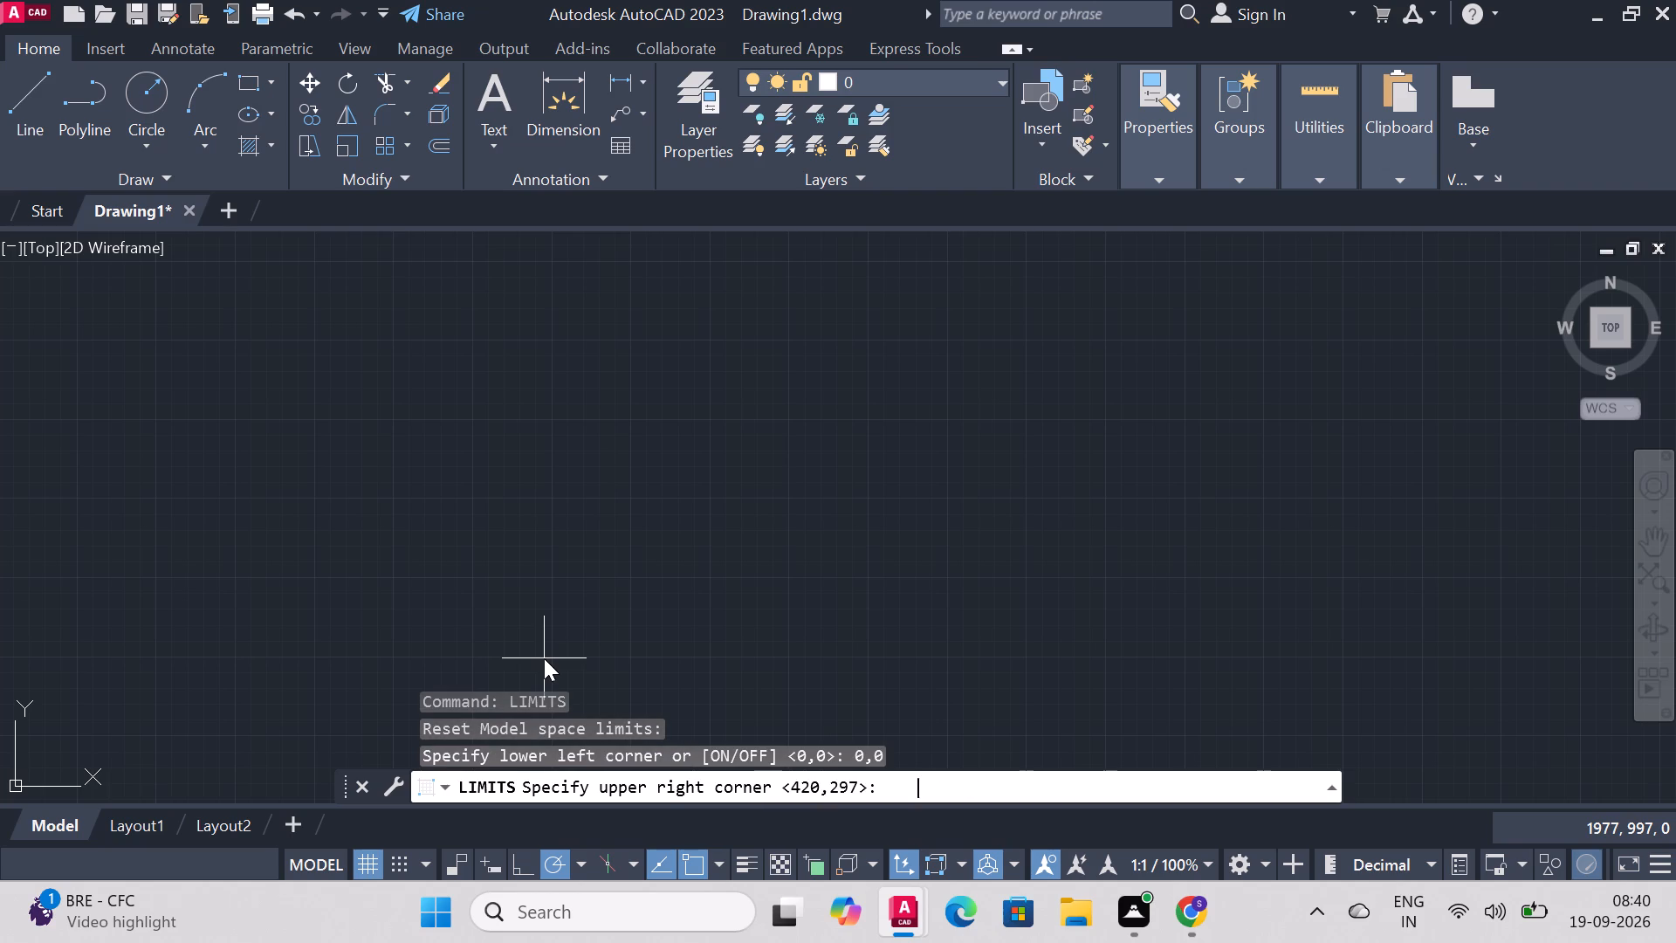
text(100,100)
key(Return)
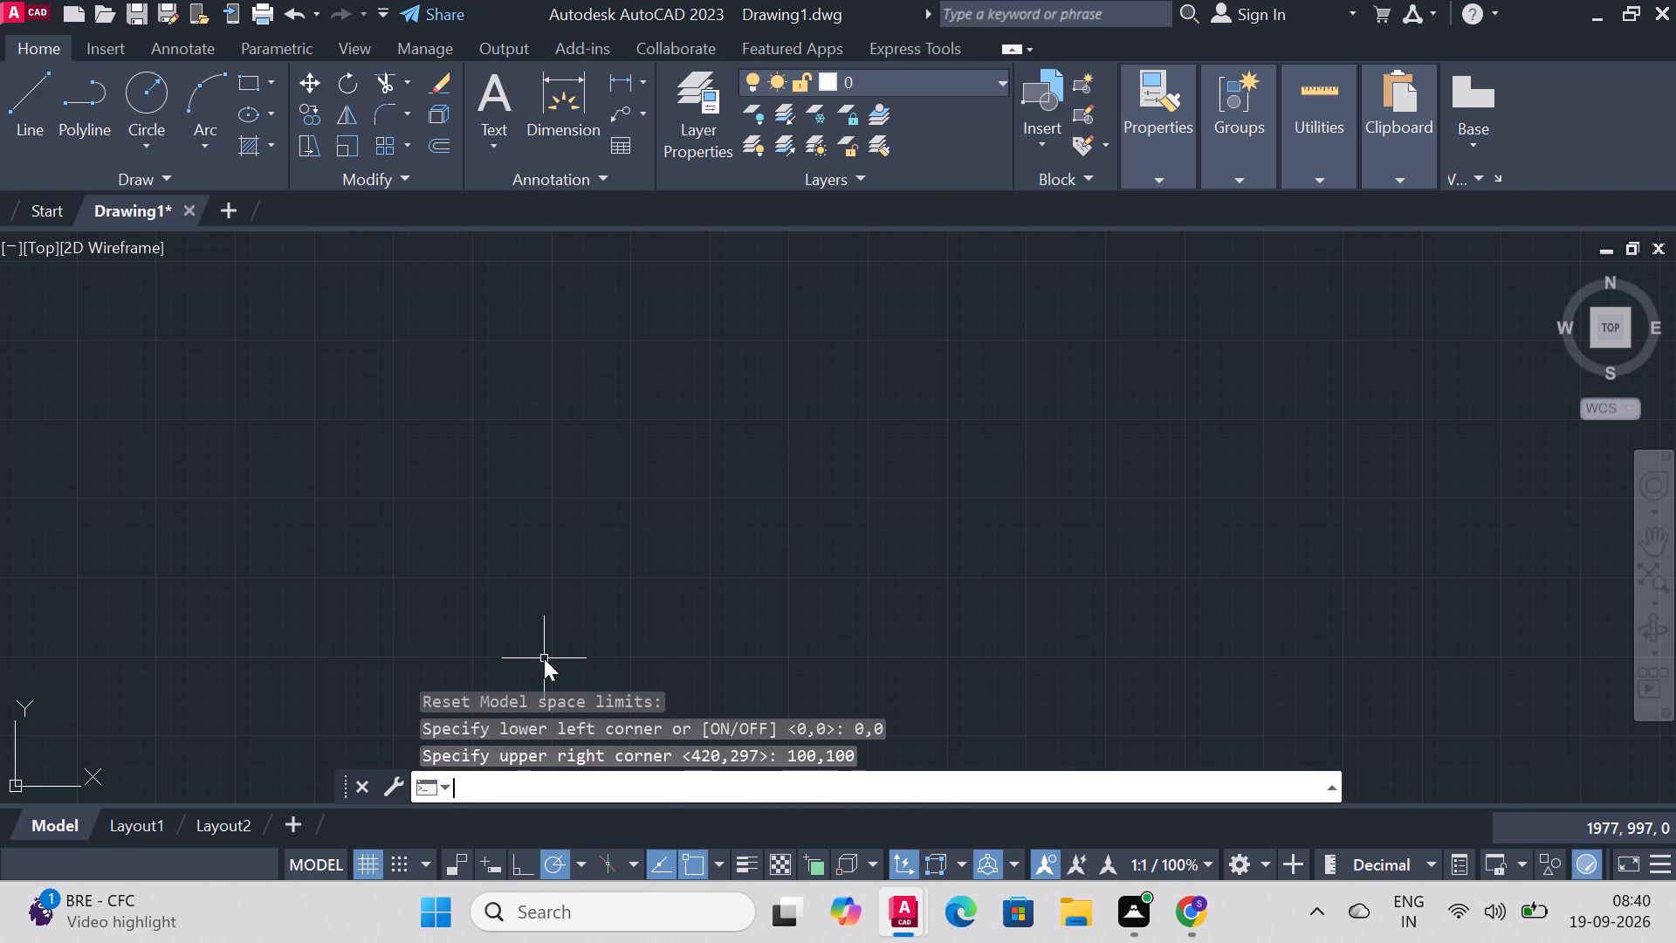
Turn on command log file recording with LOGFILEON.
text(logfile)
text(on)
key(Return)
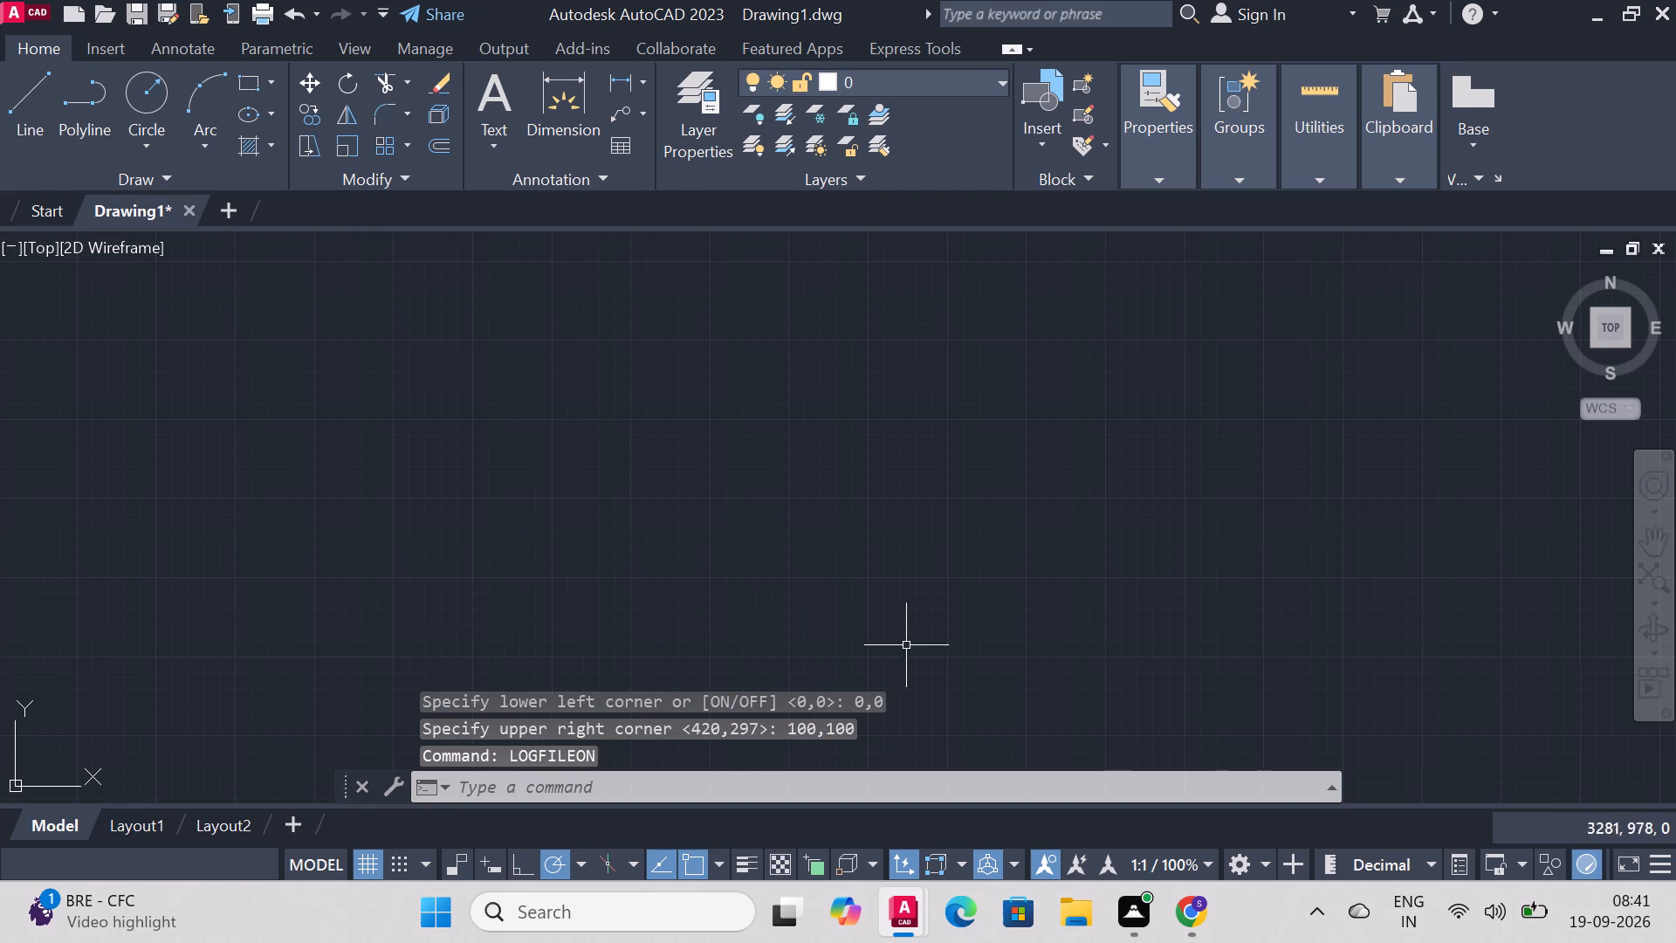
click(741, 375)
click(711, 634)
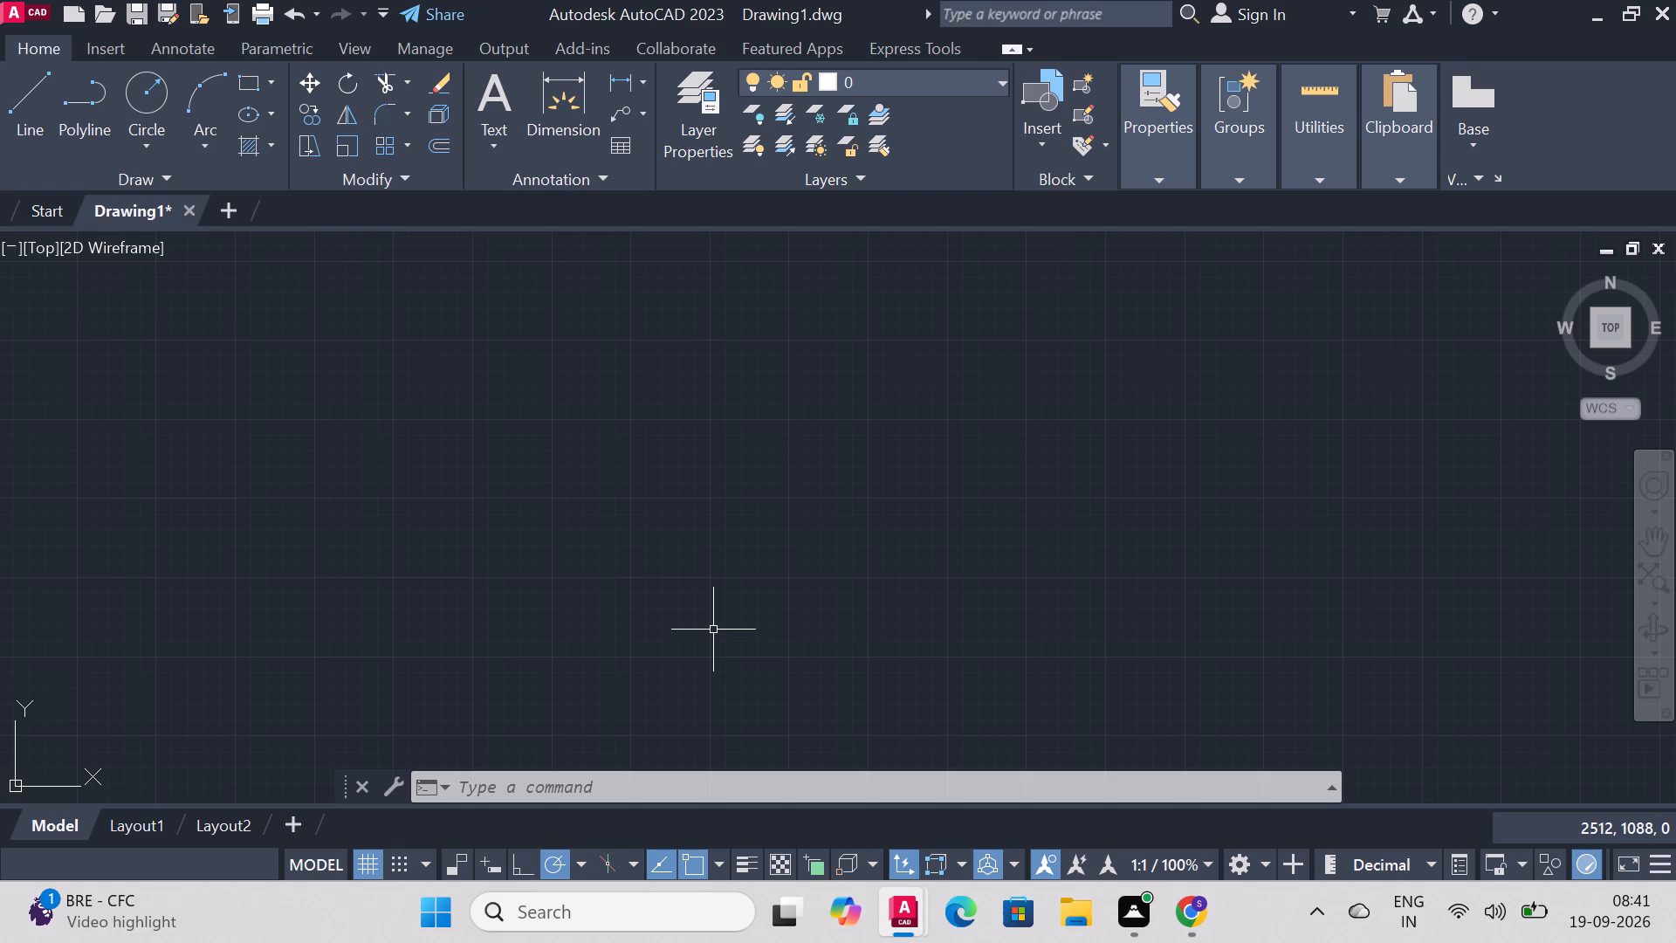
Draw a circle of radius 32 centred at a free point in the empty drawing area.
key(c)
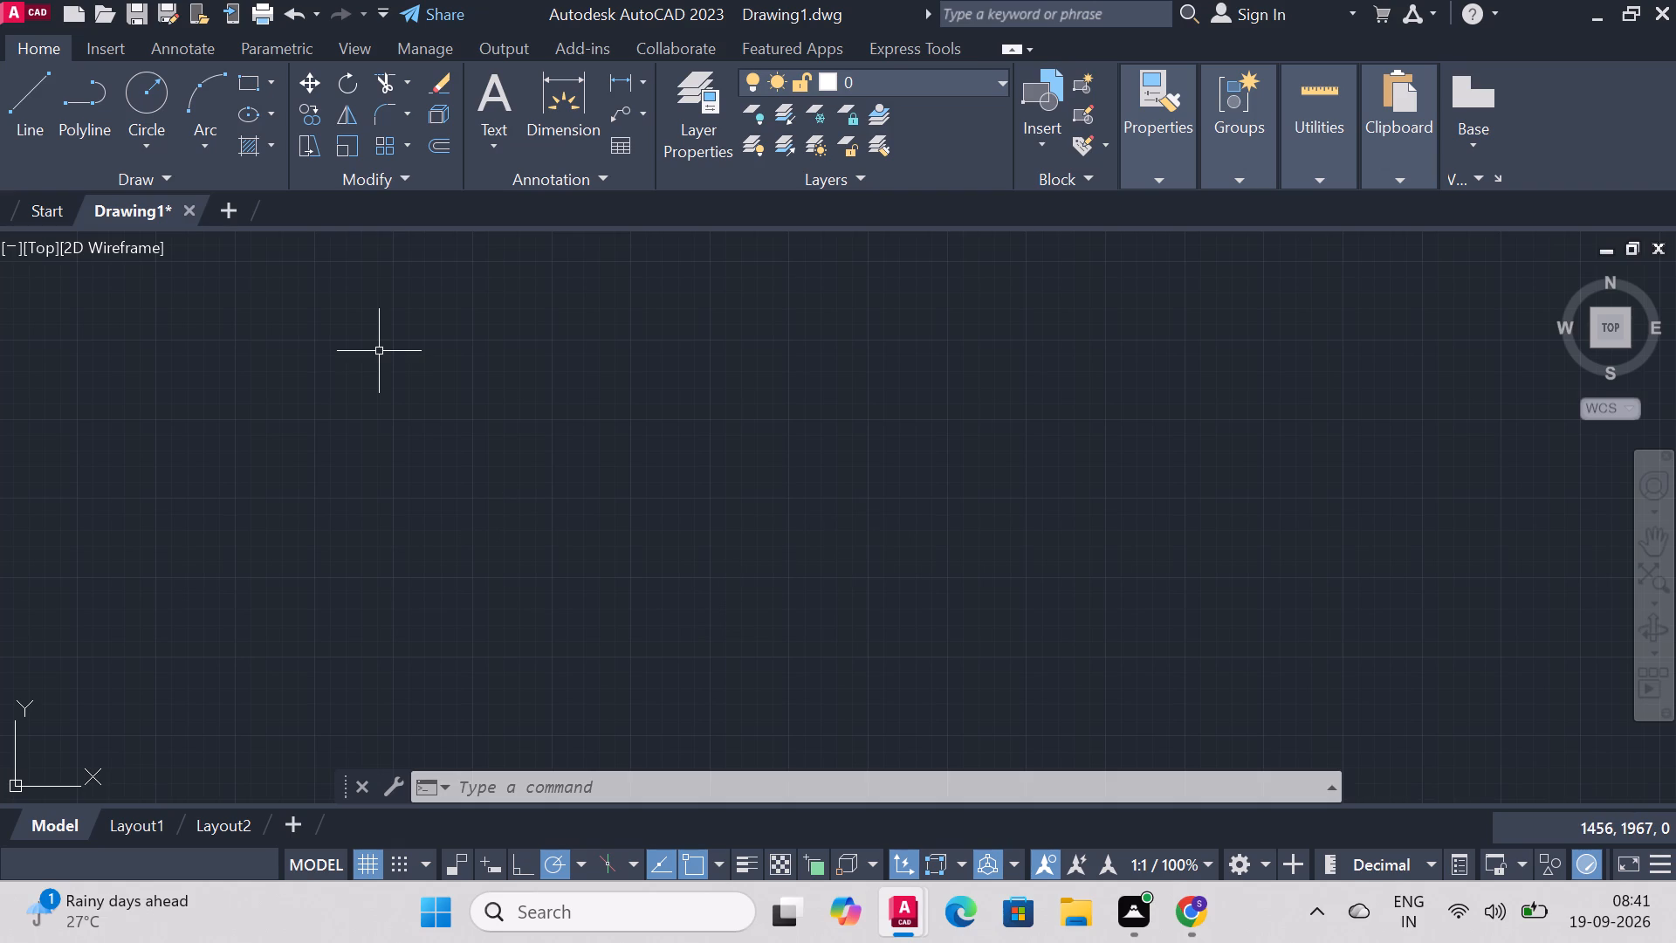
key(i)
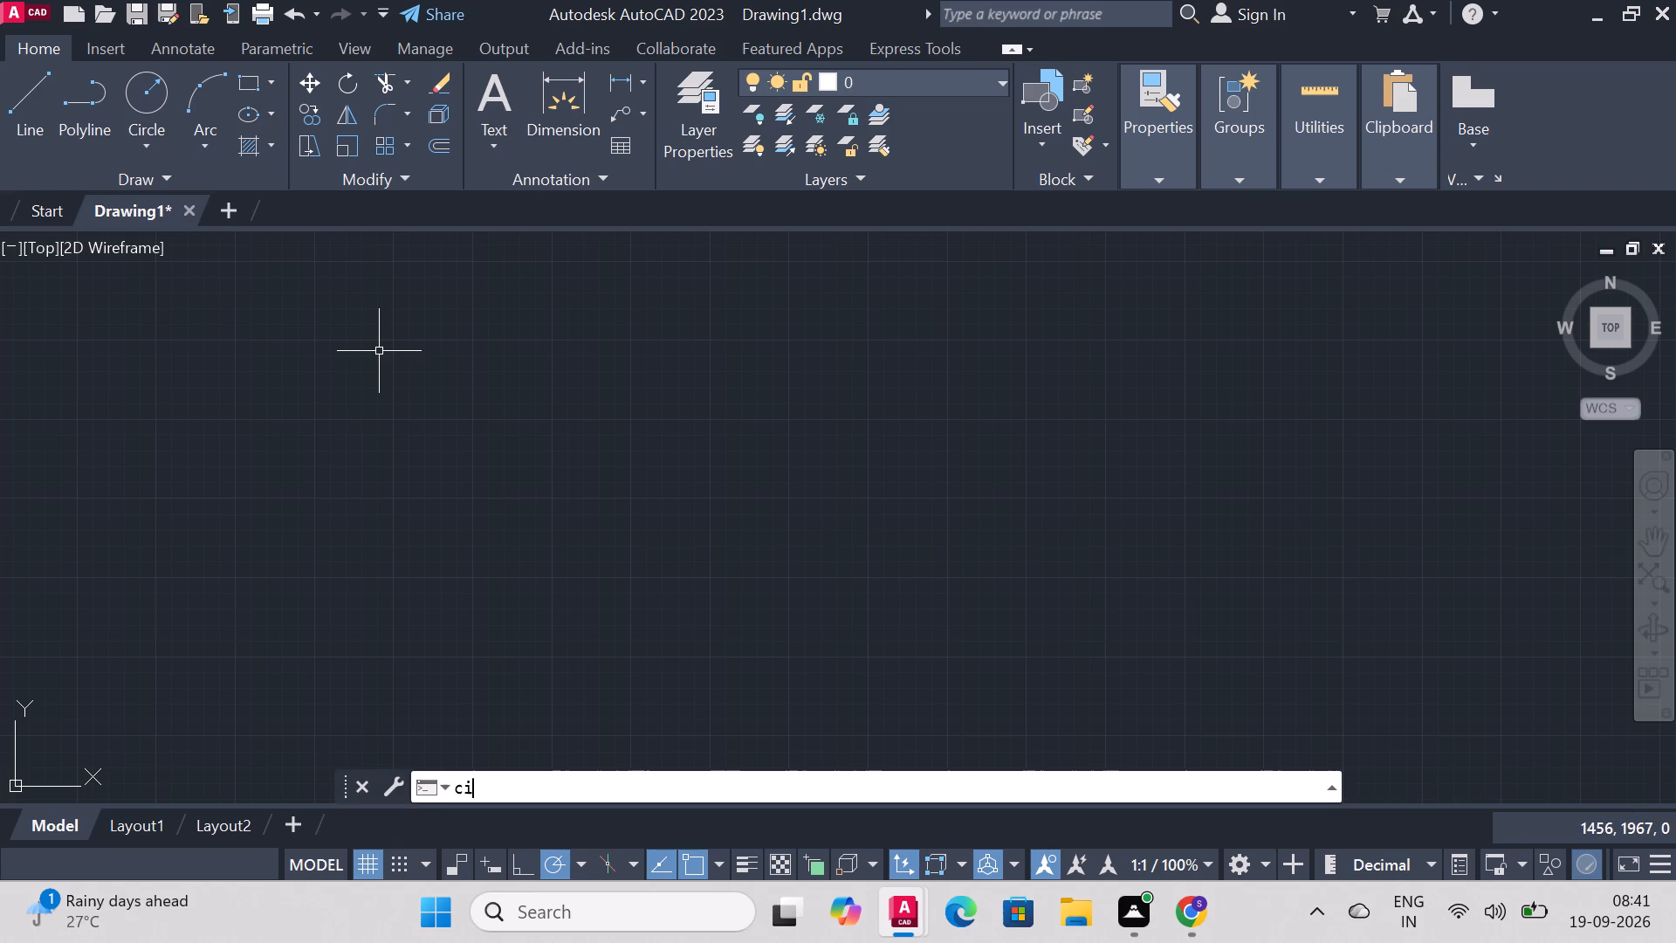
key(Return)
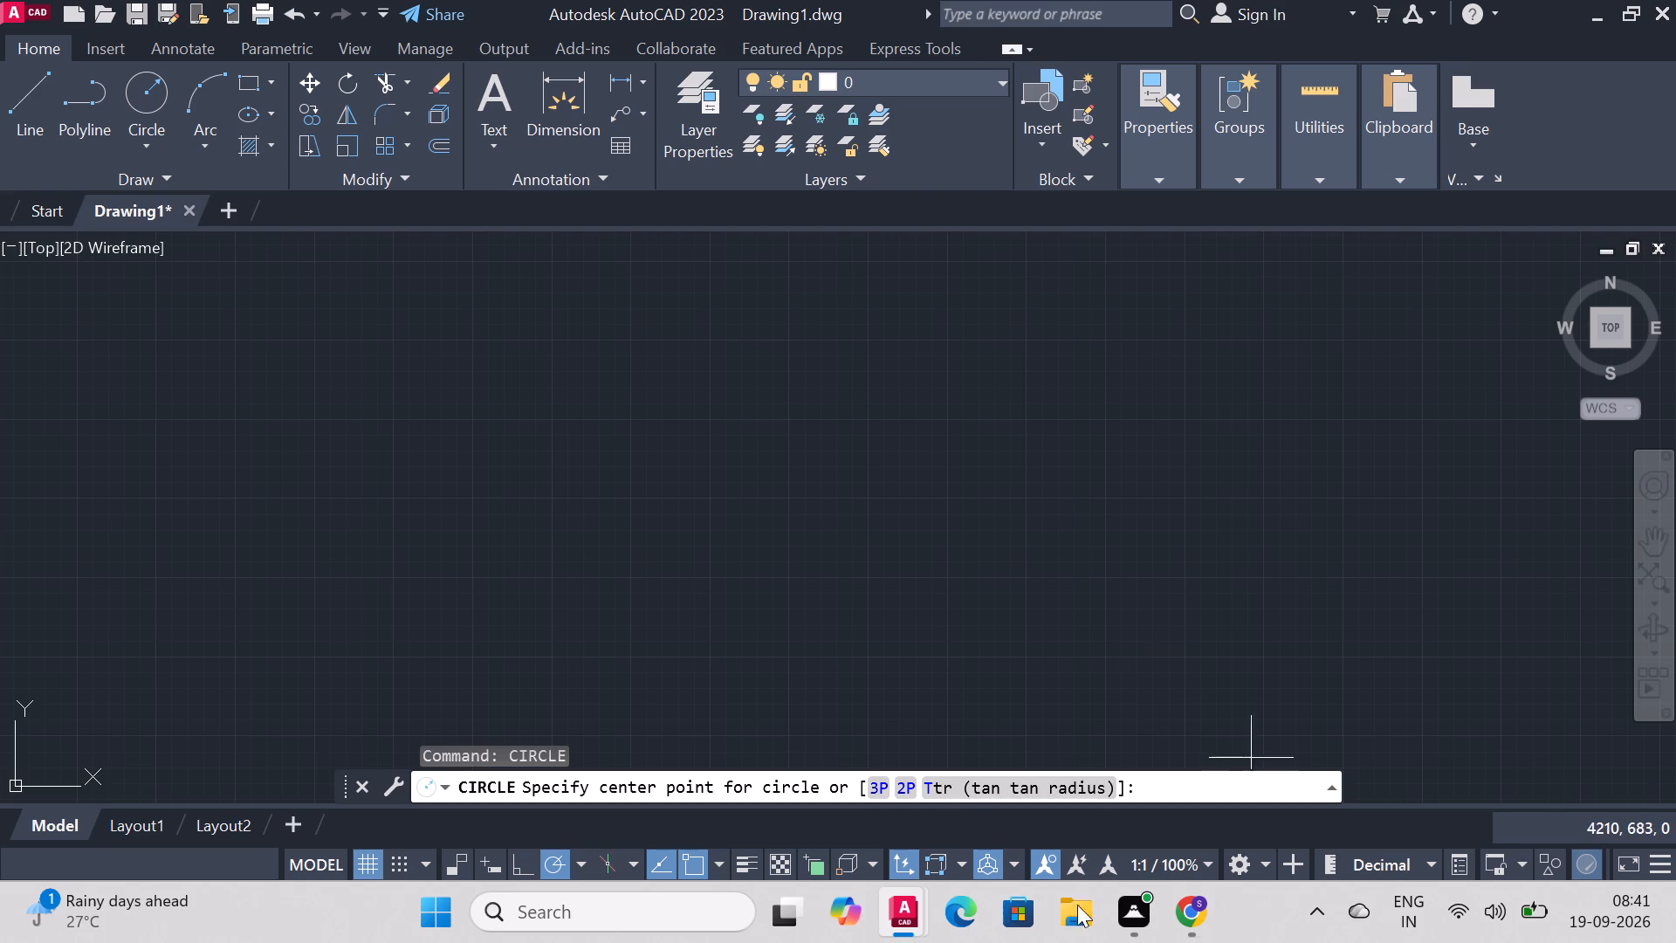
click(819, 454)
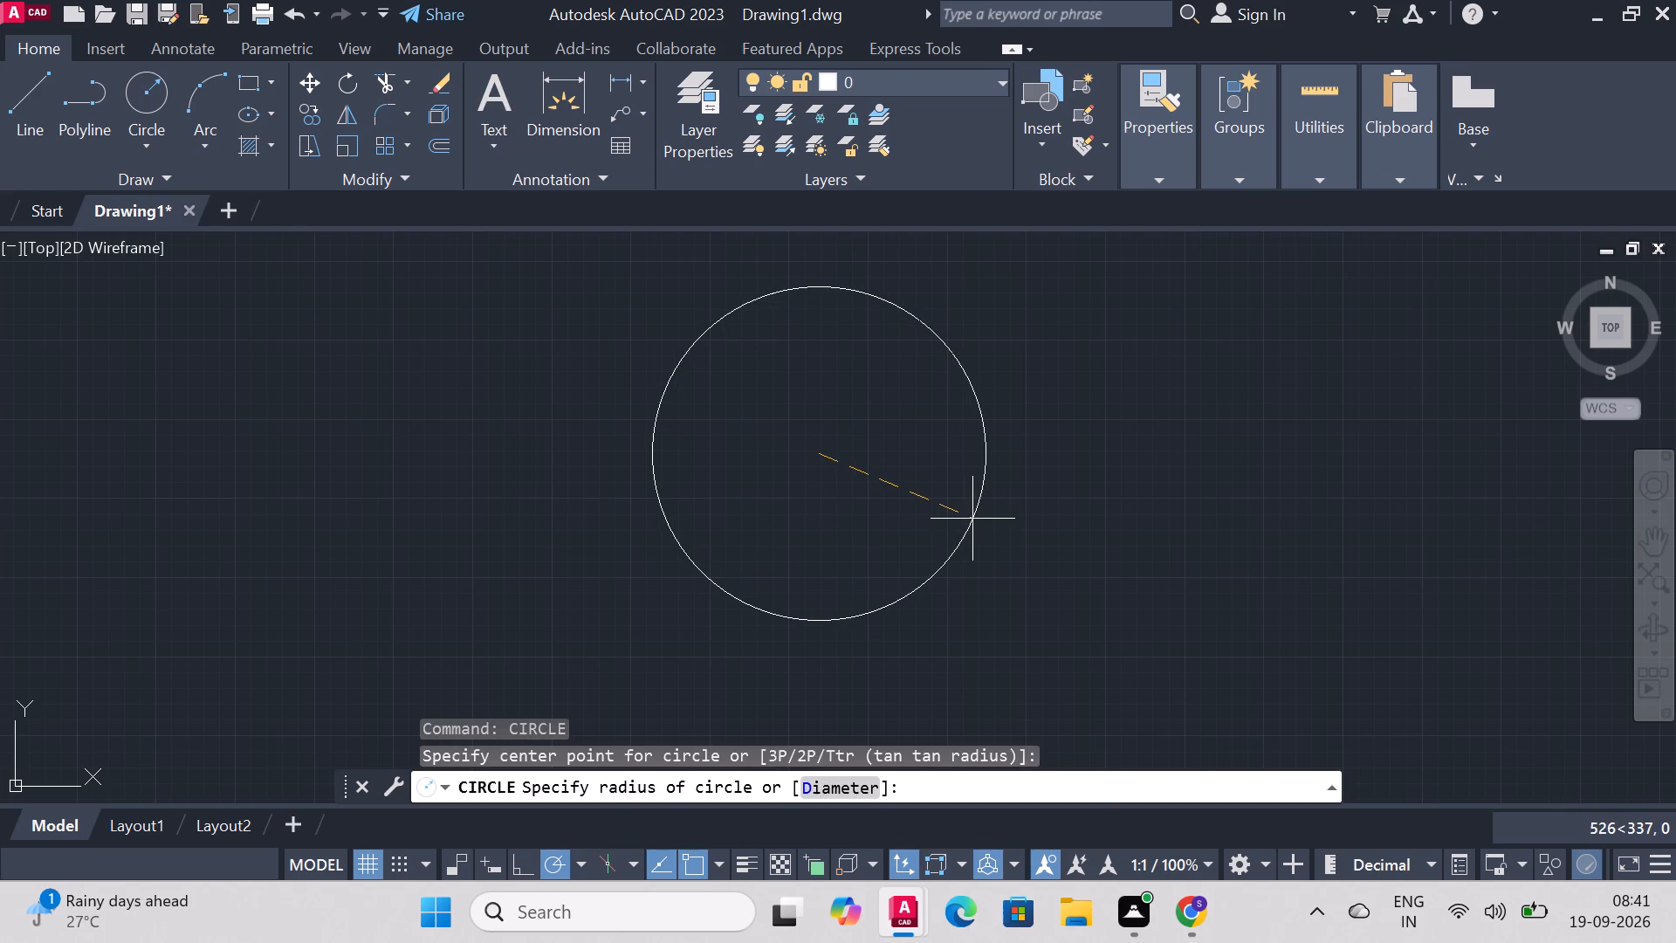
key(r)
key(Return)
text(32)
key(Return)
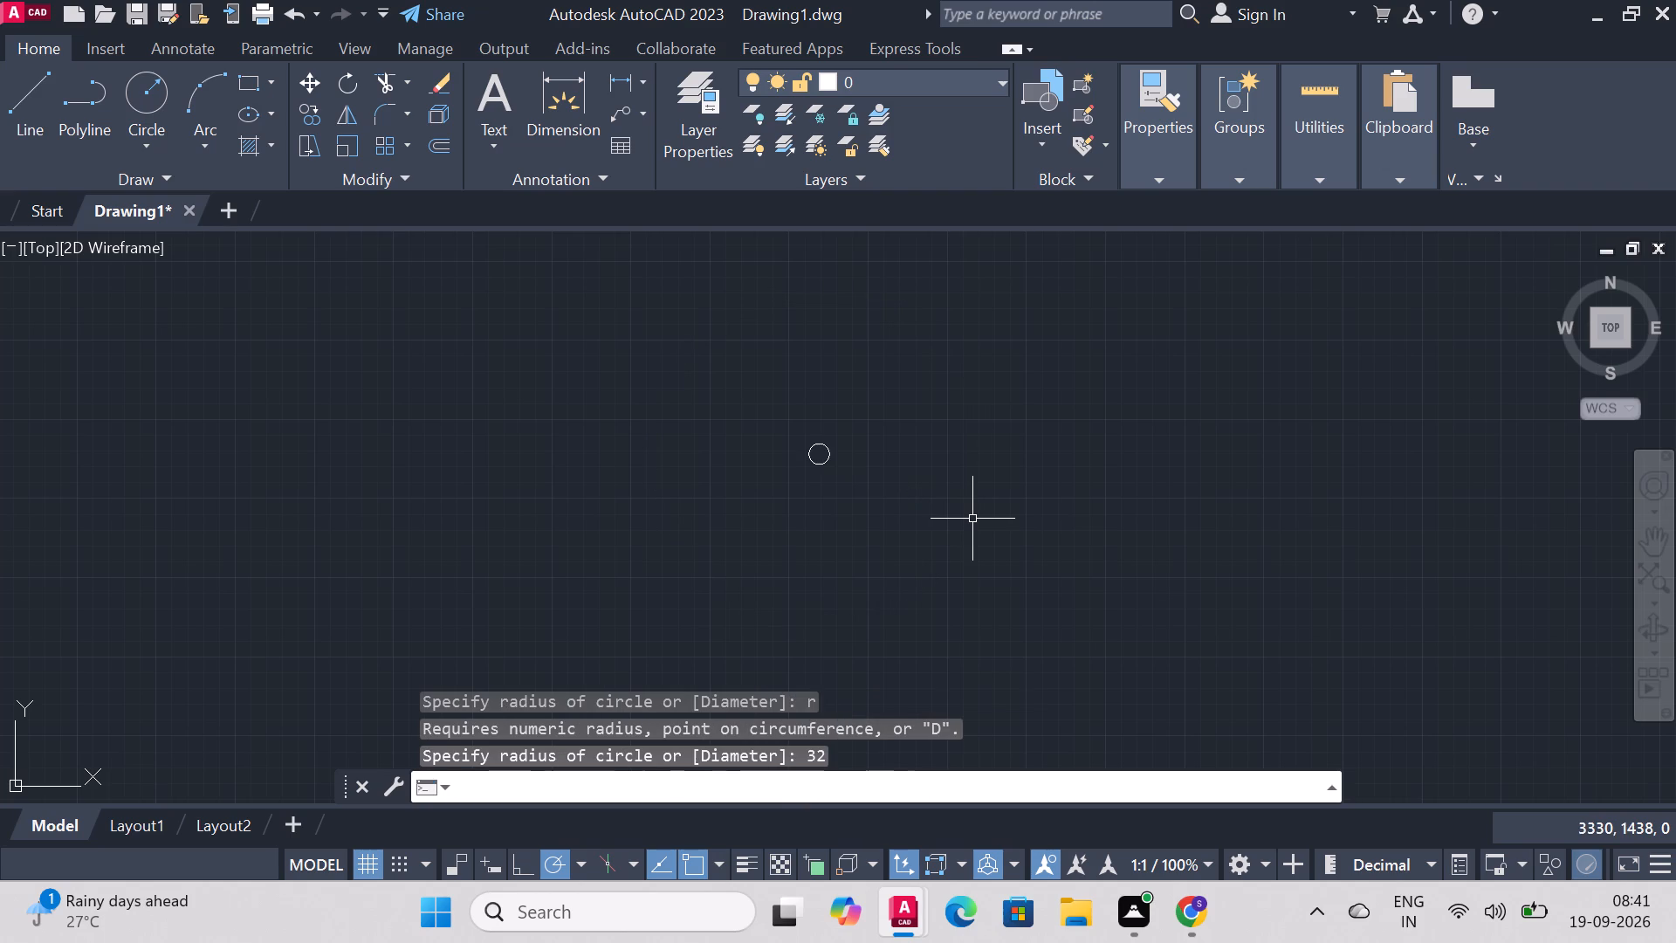
Draw a concentric circle of diameter 32 at the centre of the radius 32 circle.
scroll(800, 398, up, 4)
scroll(1005, 596, down, 3)
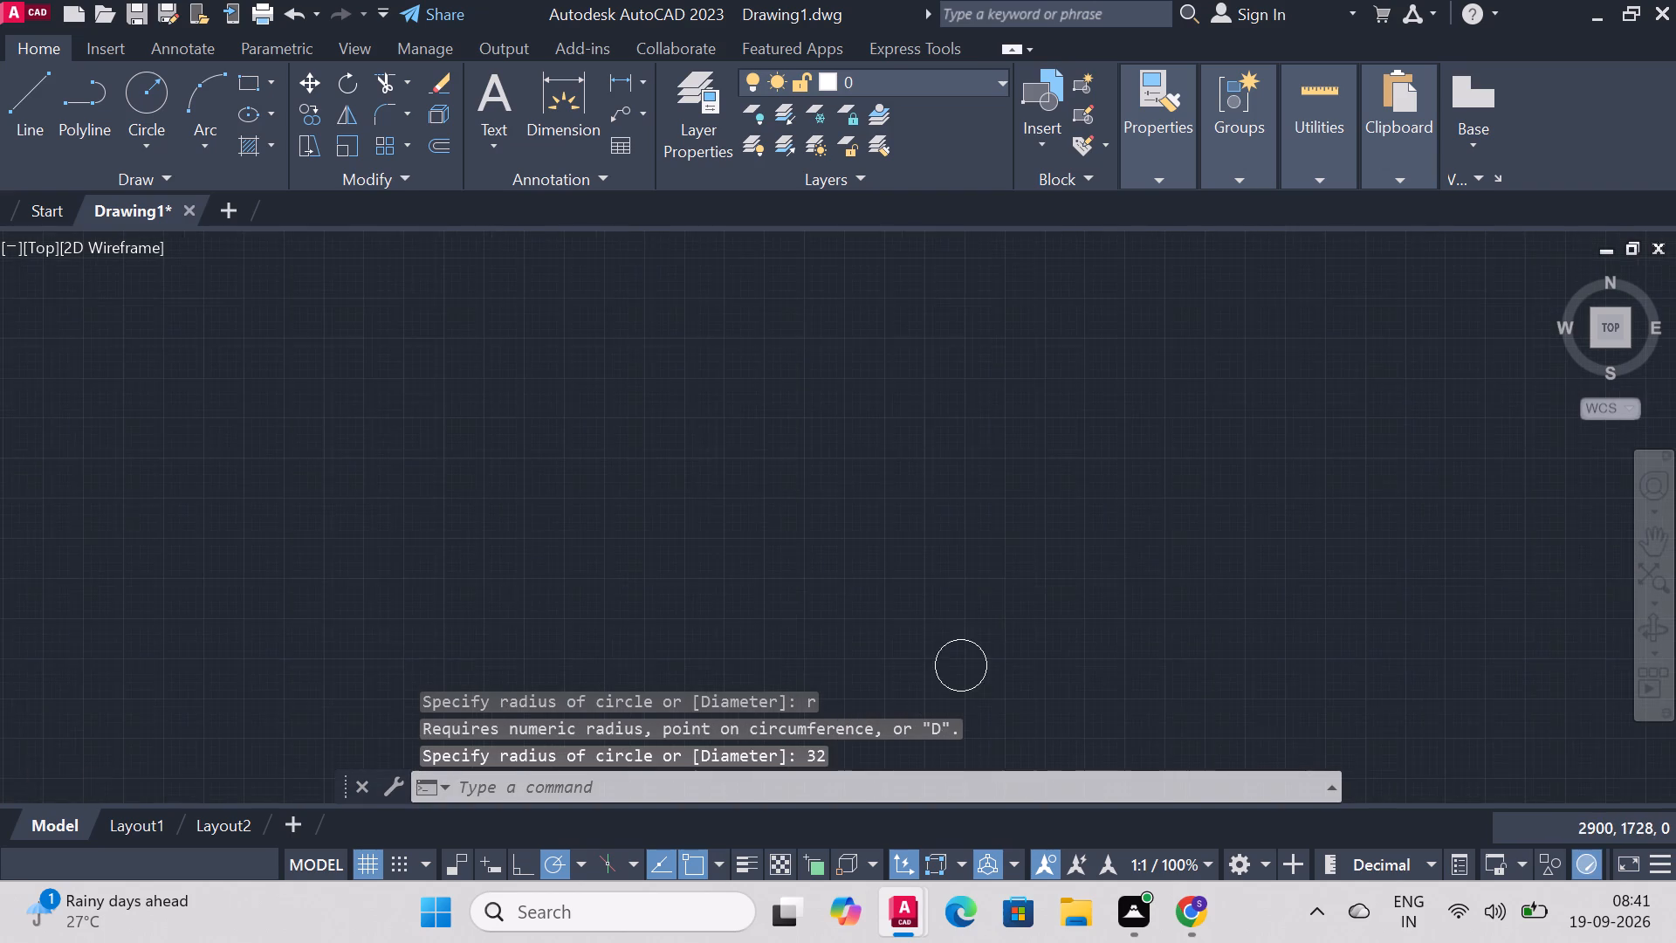
scroll(1072, 653, up, 4)
scroll(0, 618, up, 2)
scroll(903, 502, down, 1)
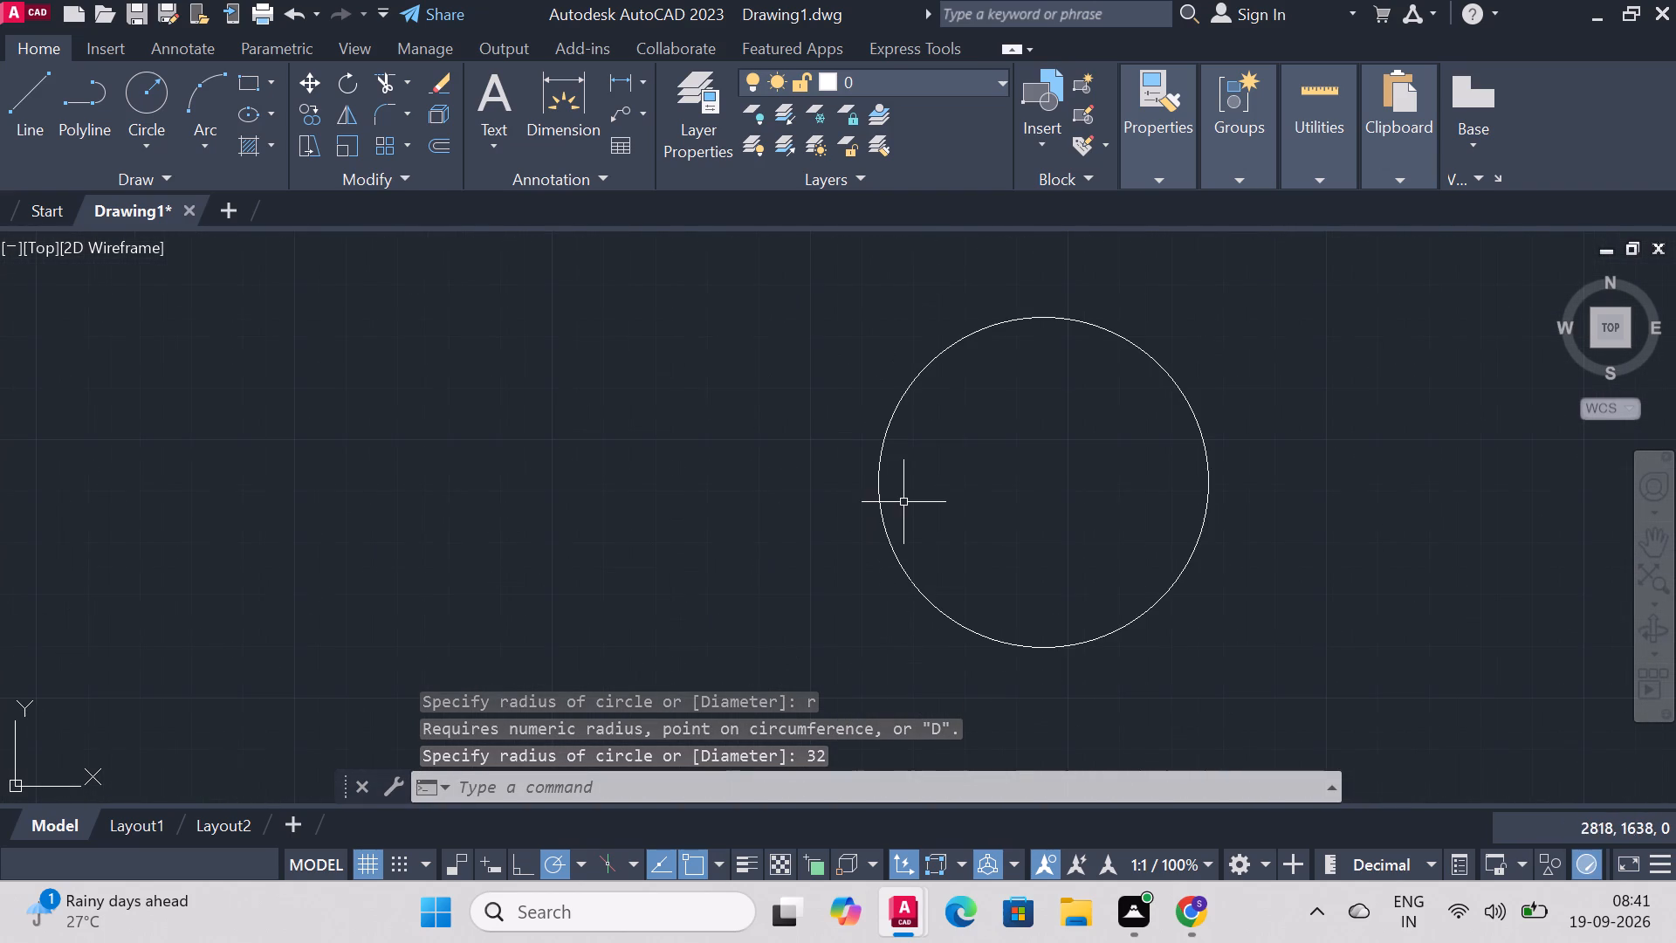
click(160, 97)
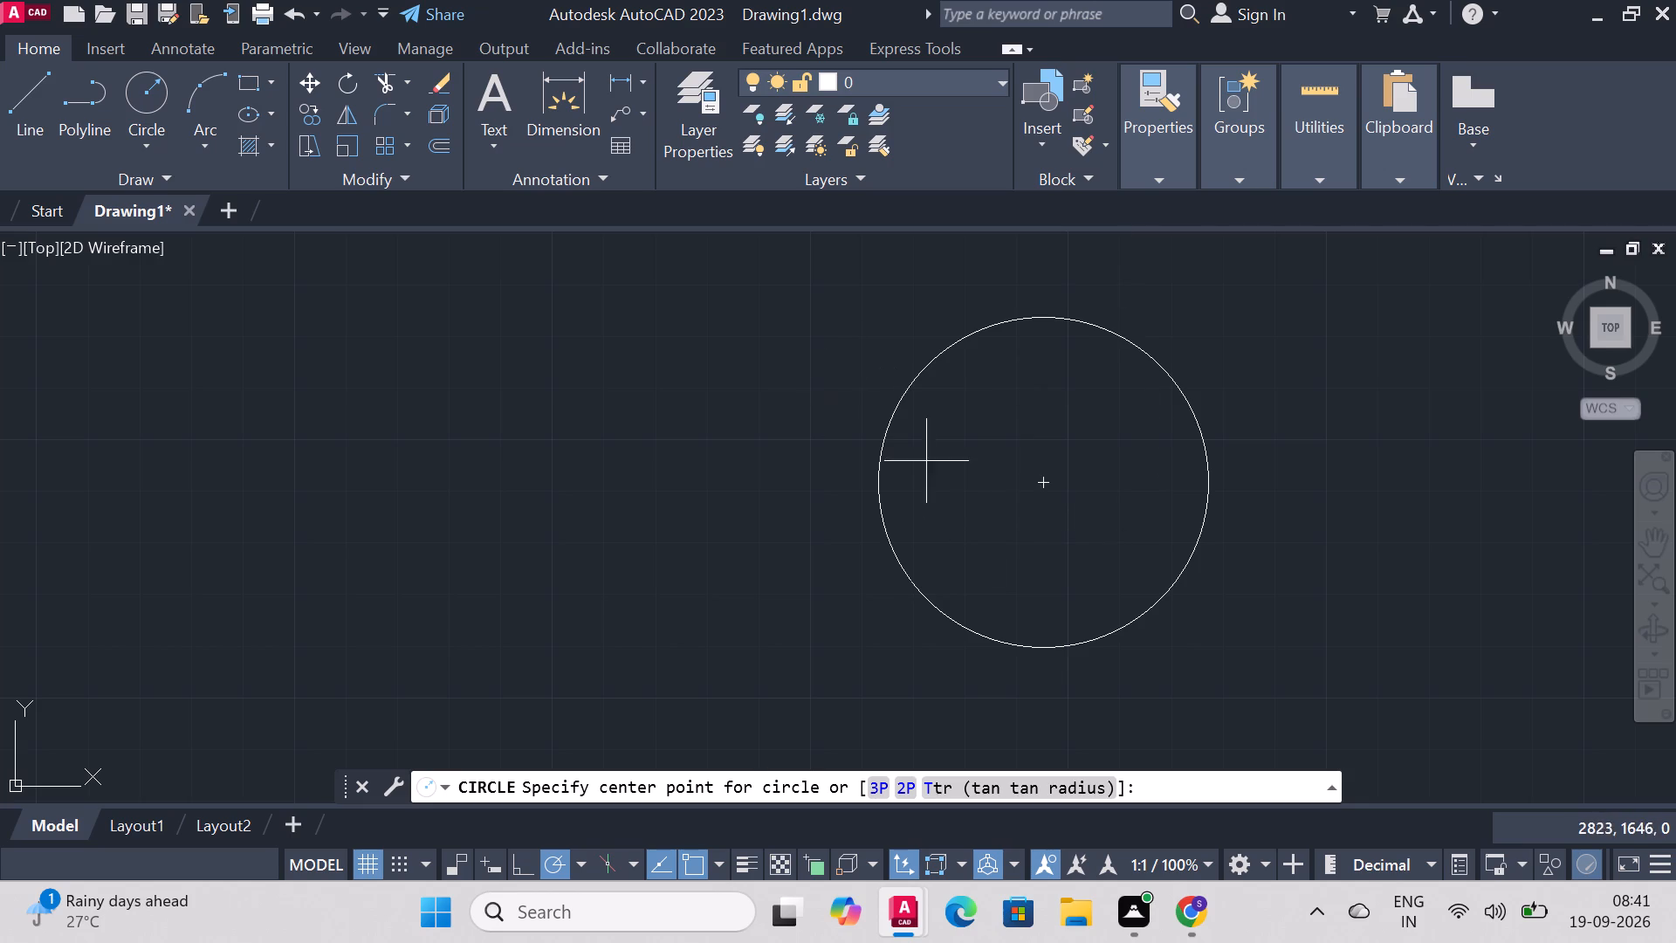
click(1047, 479)
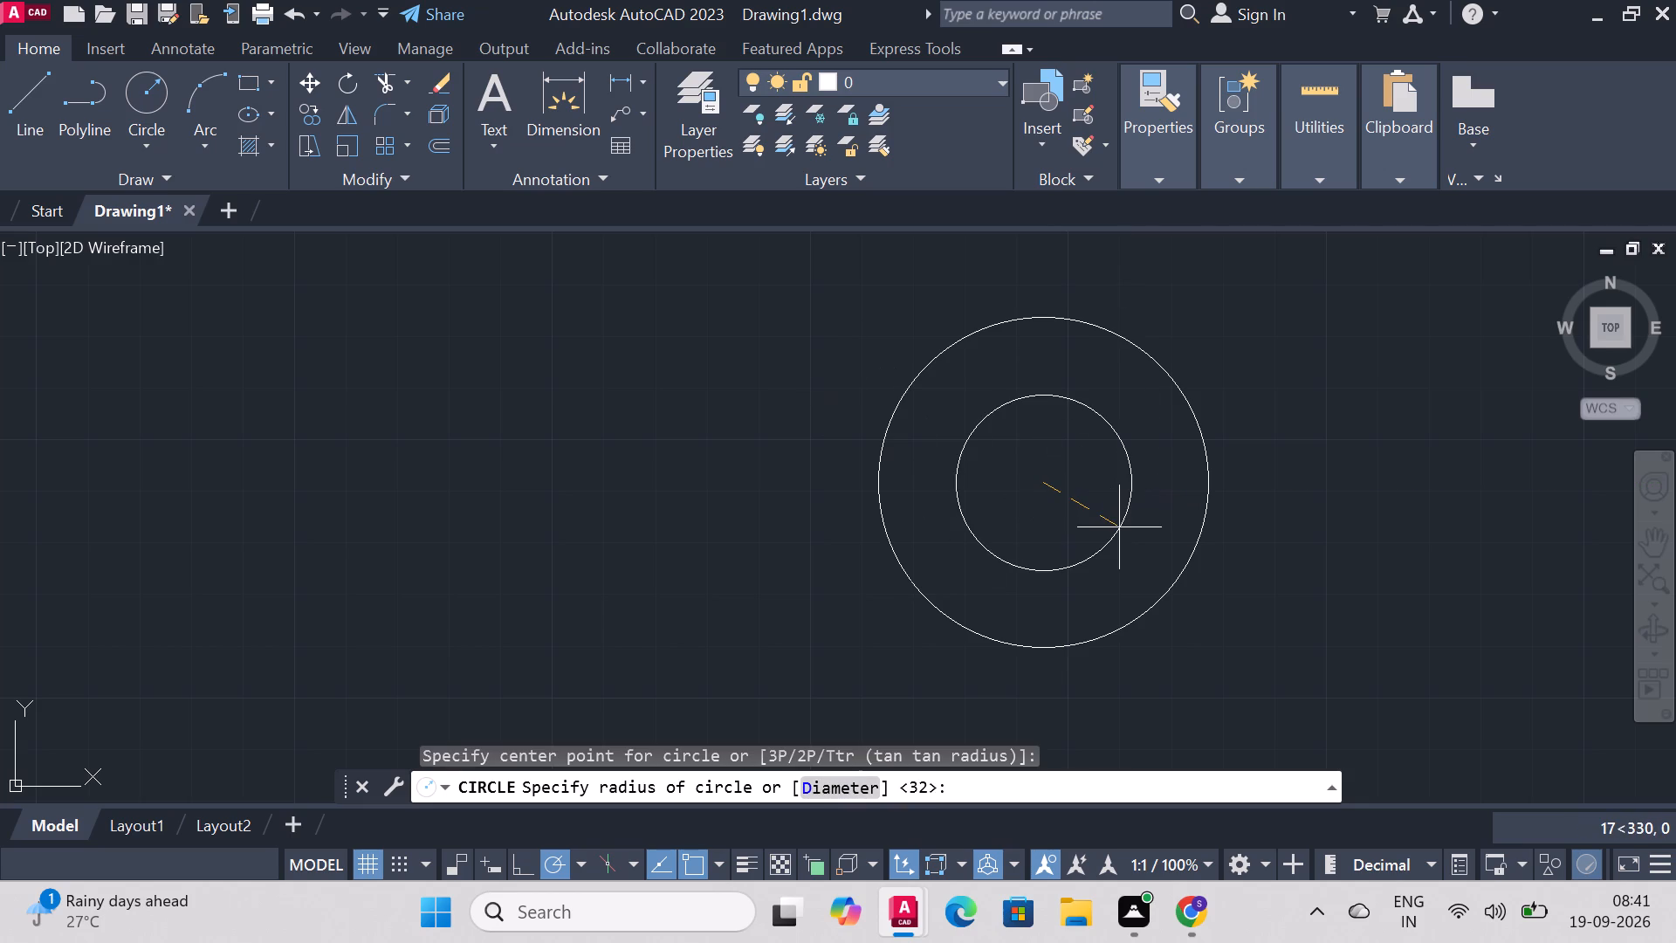
key(d)
key(Return)
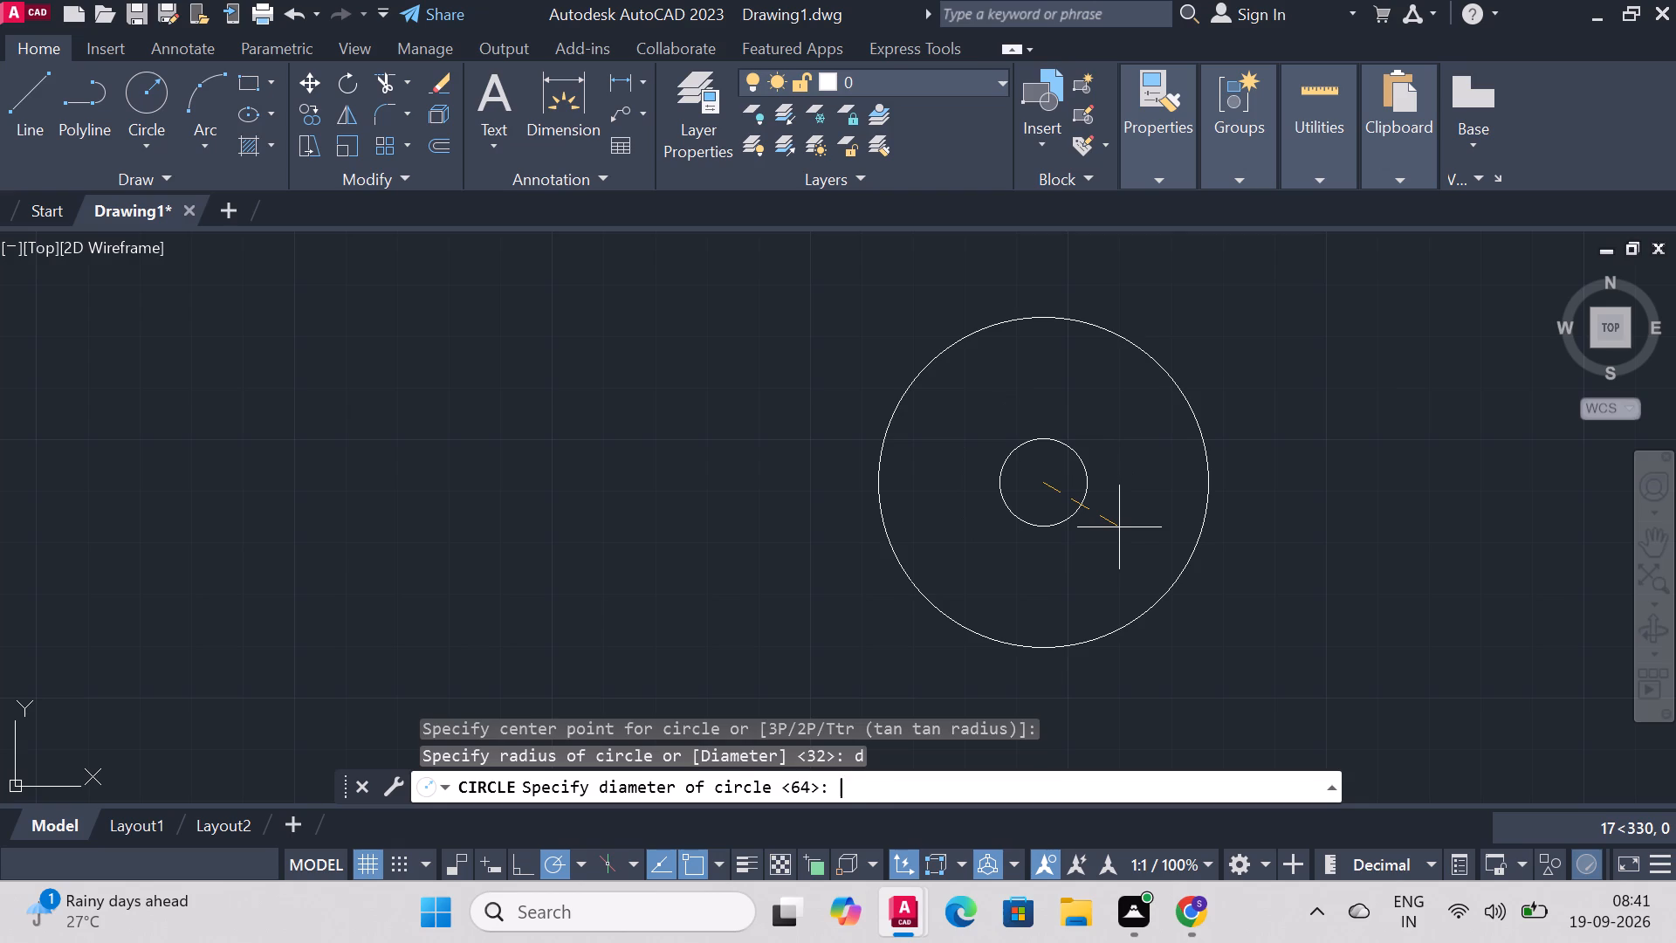
text(32)
key(Return)
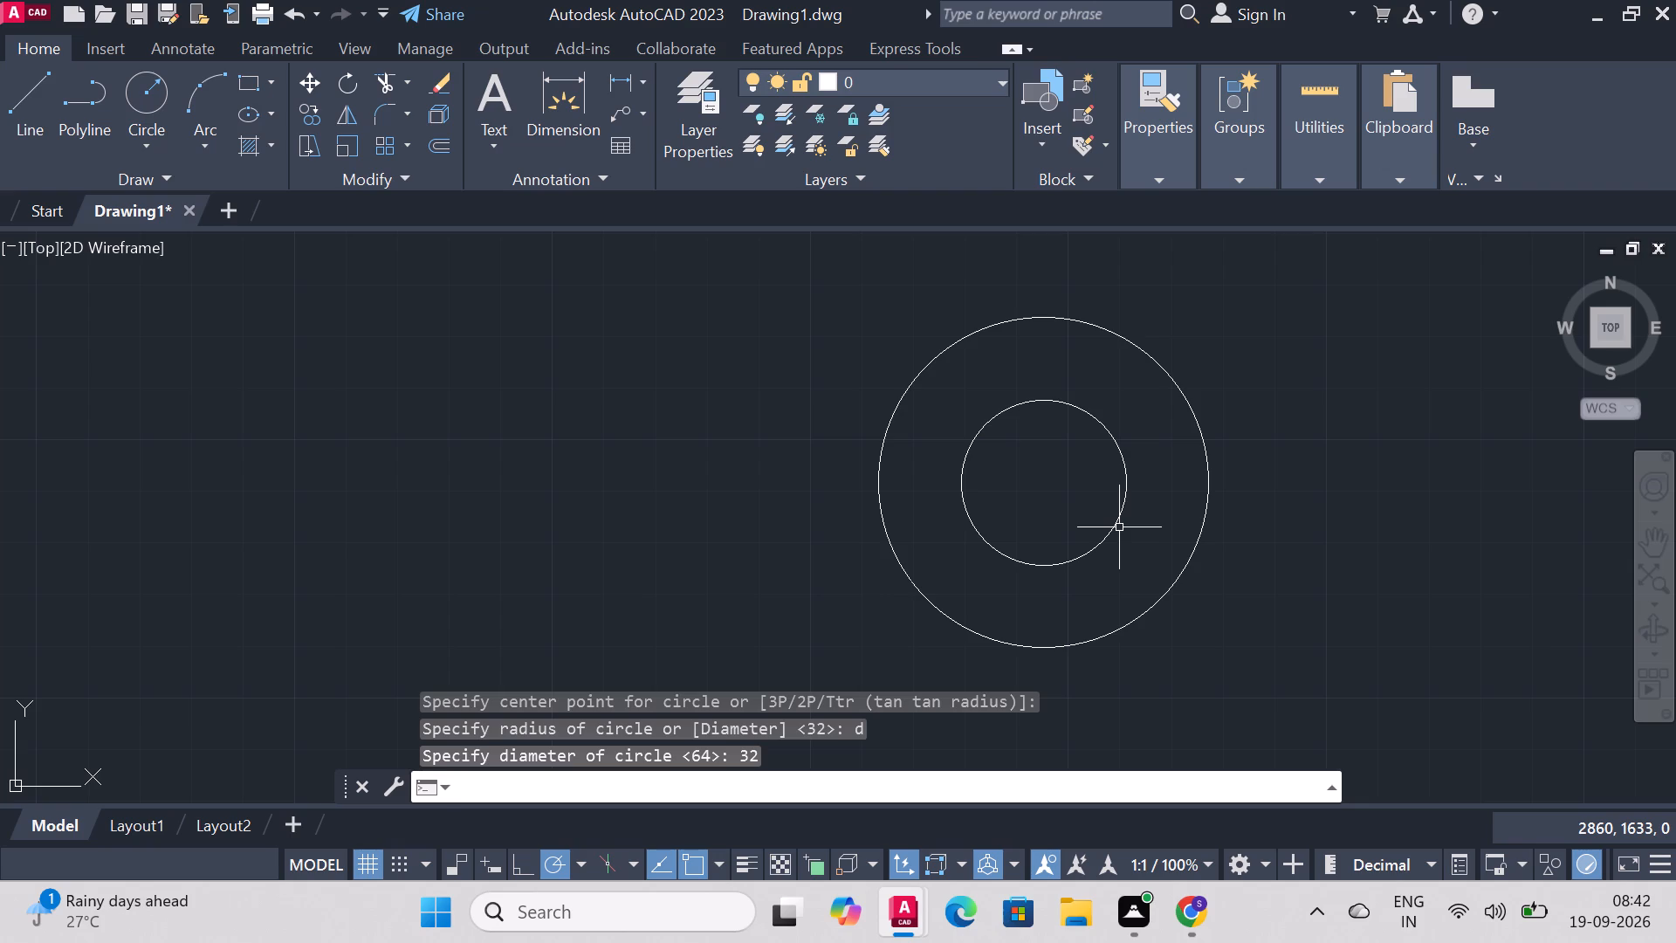
Draw a concentric circle of radius 40 around the two existing circles, using their common centre.
click(145, 81)
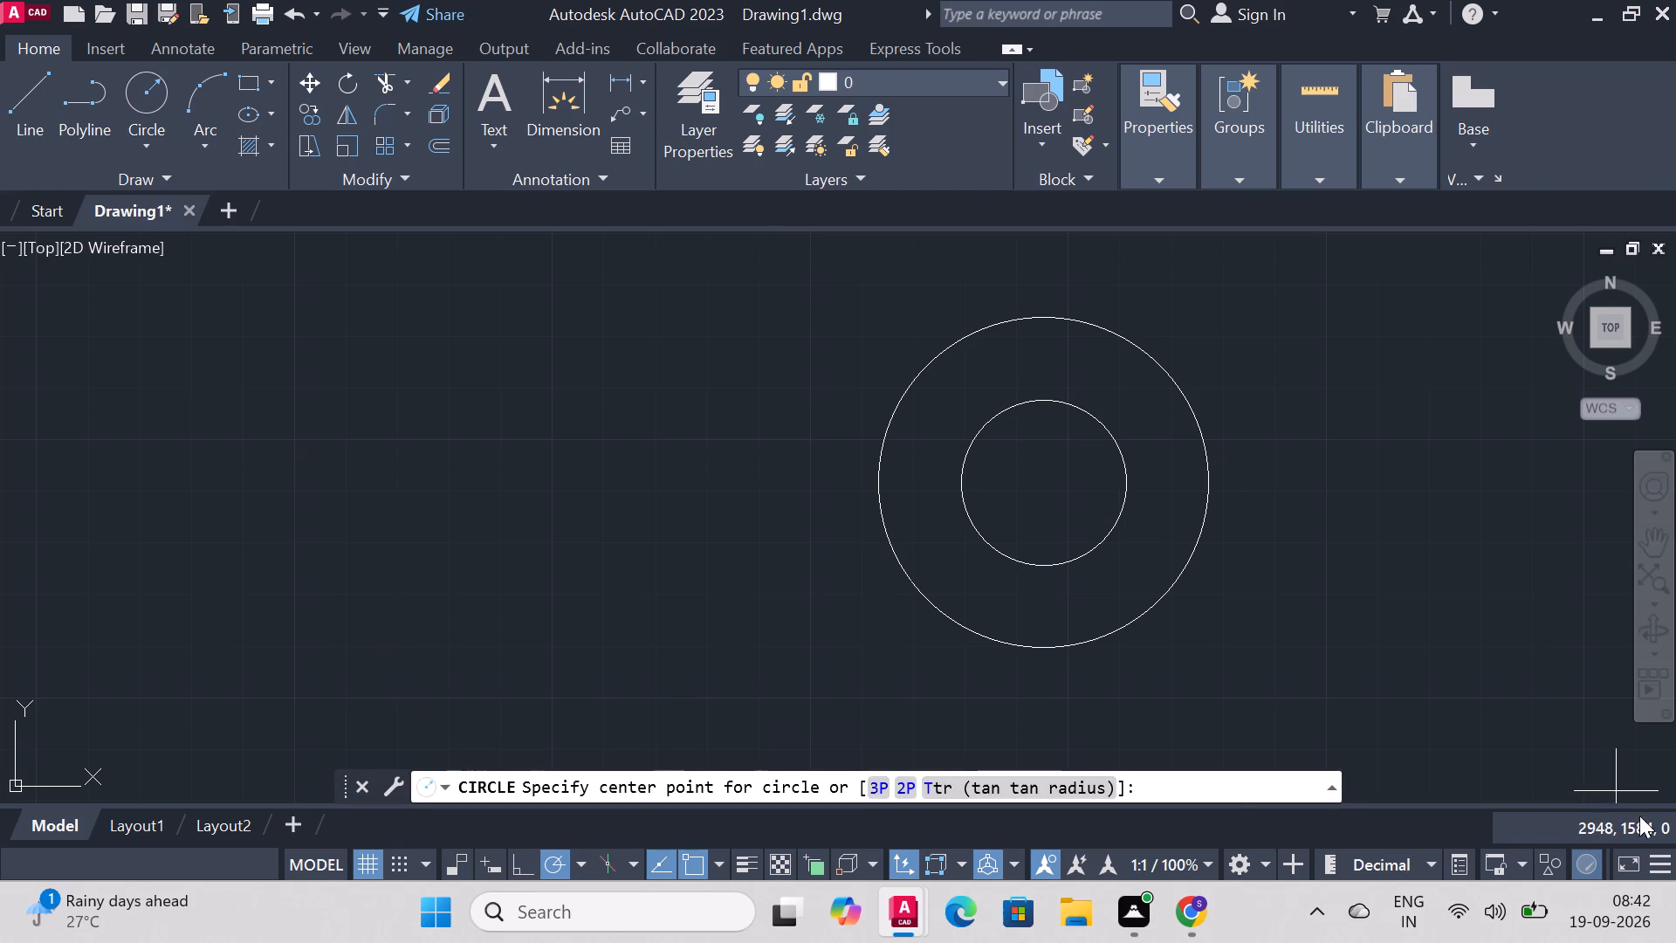
click(1043, 478)
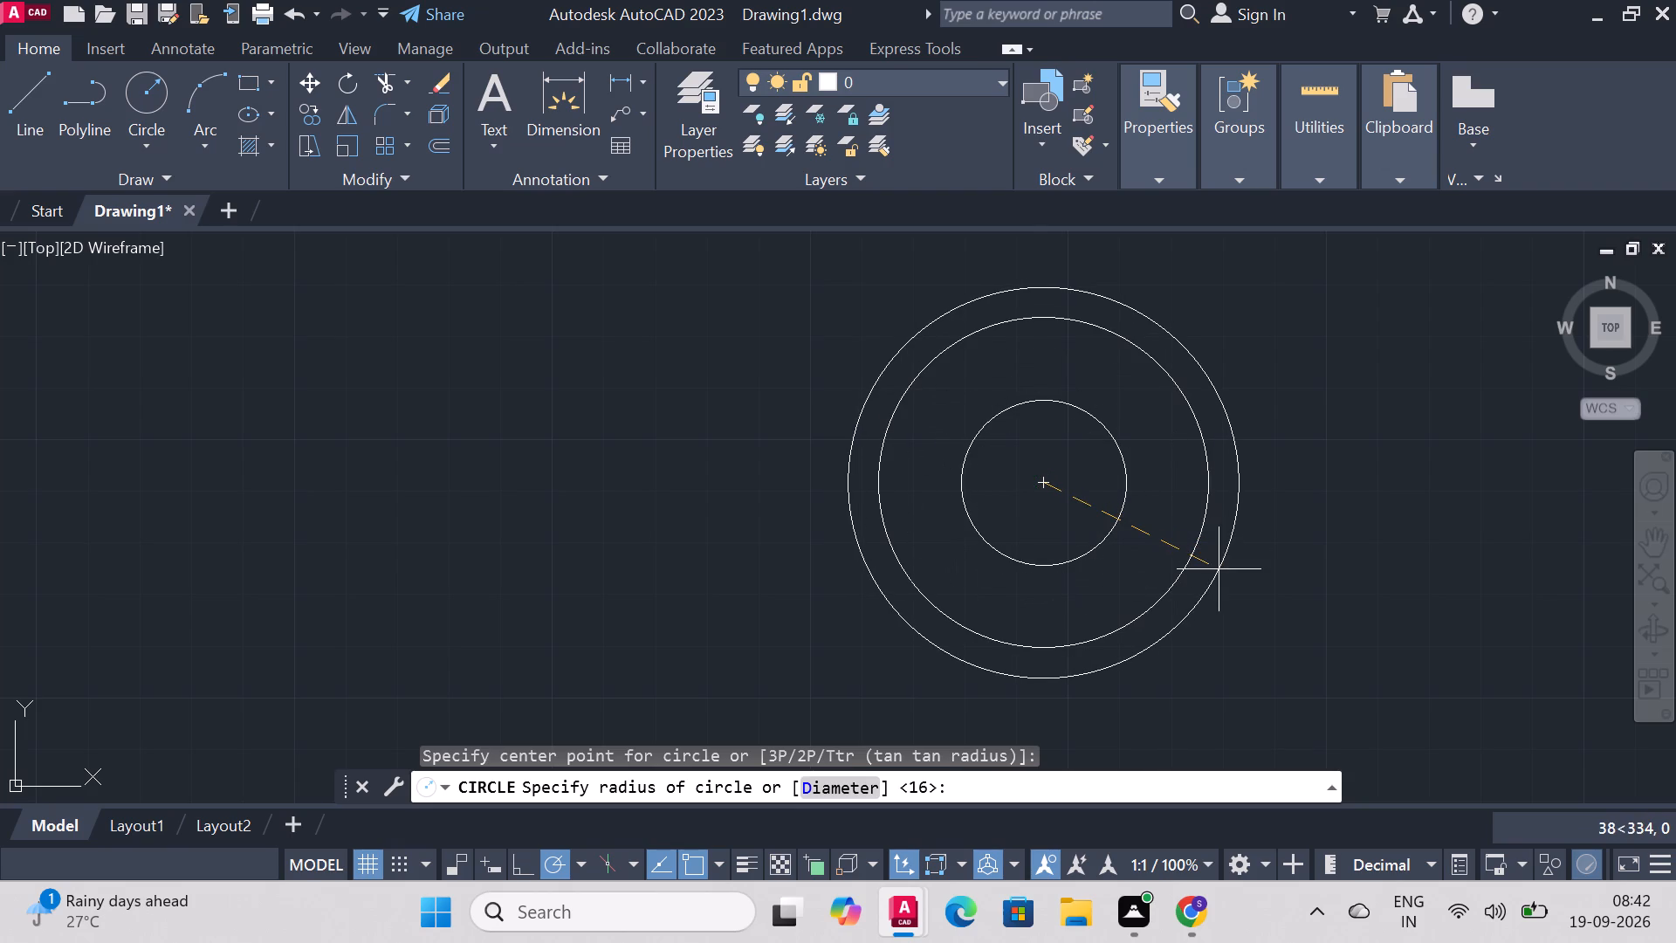
key(r)
key(Return)
text(40)
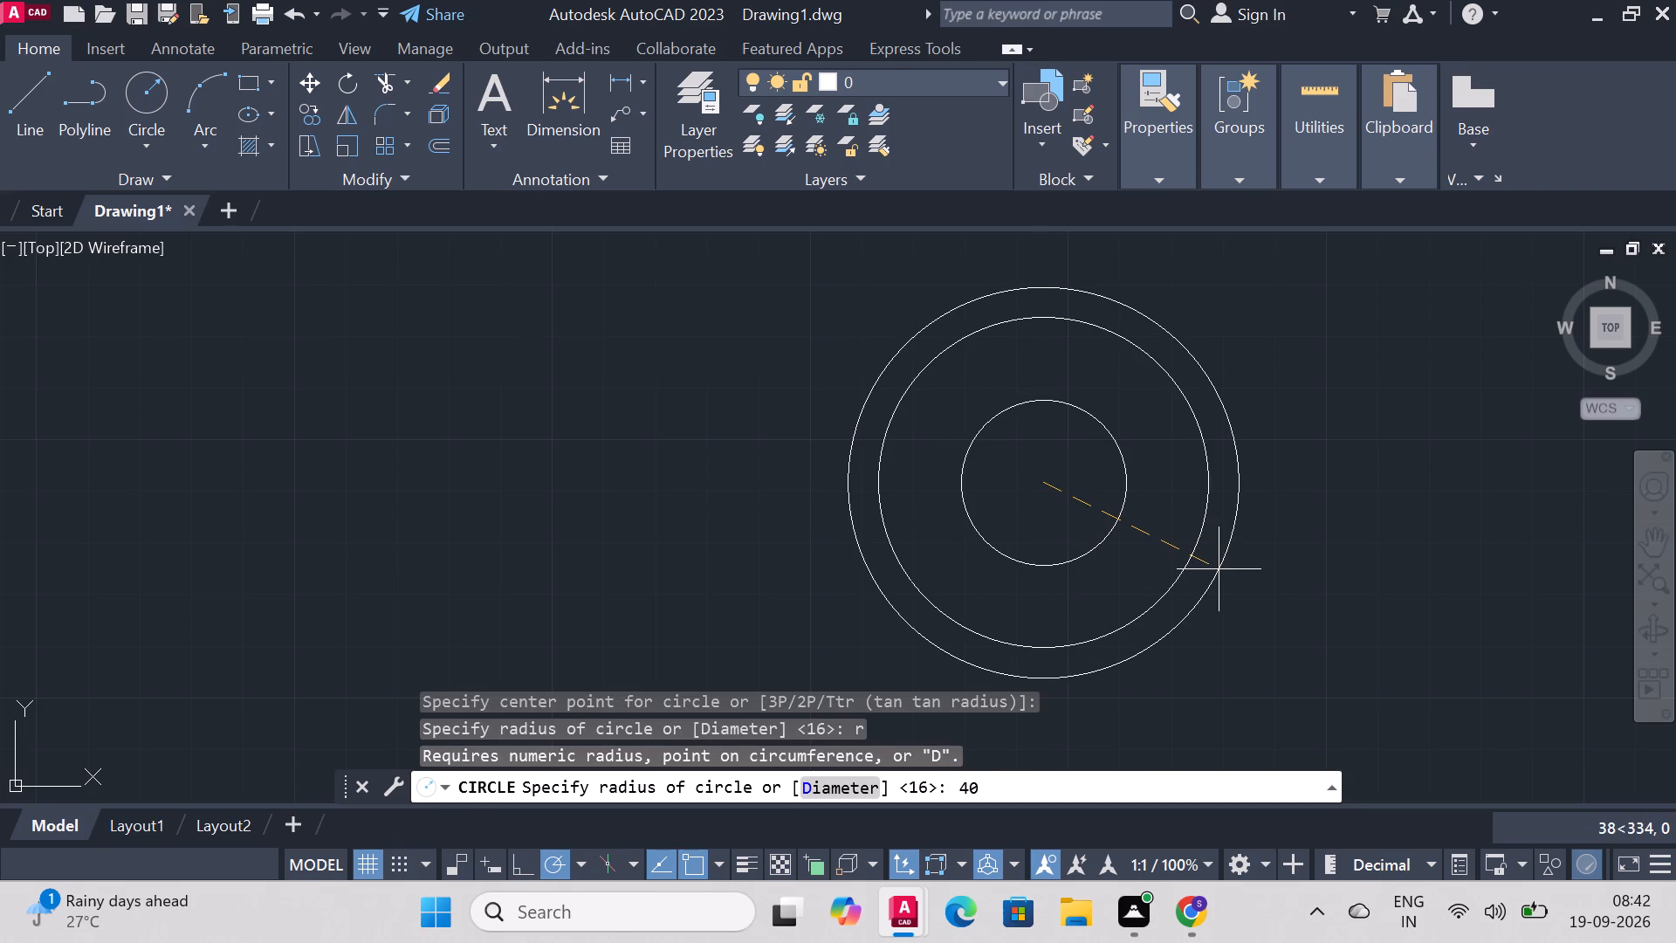
key(Return)
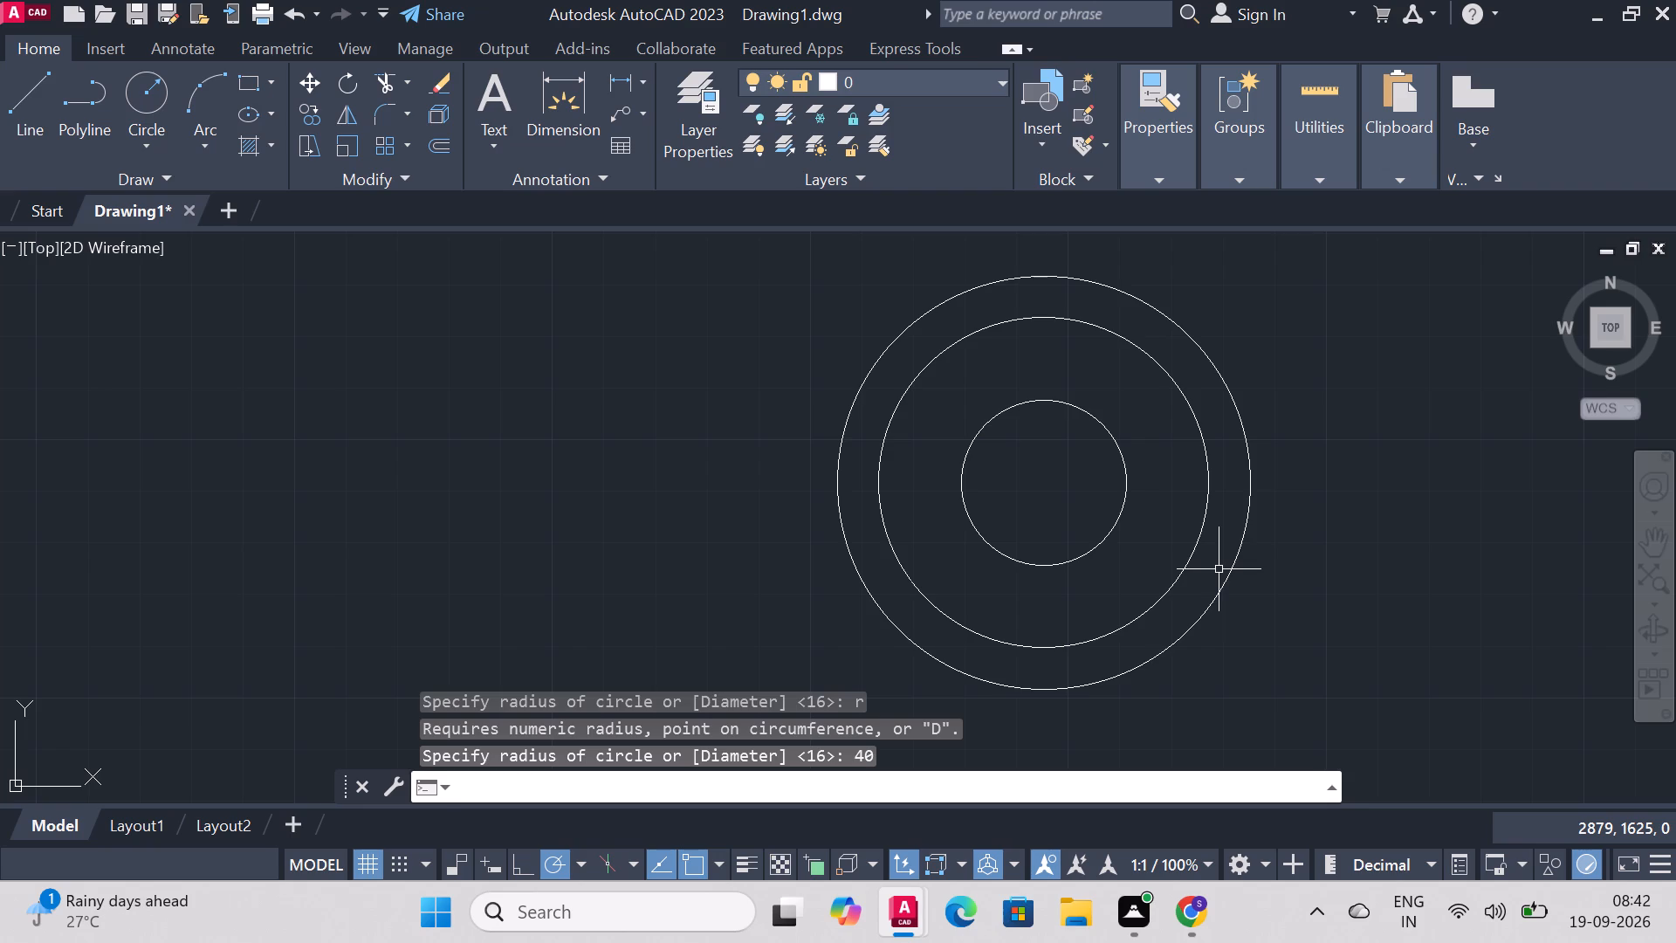
Draw another concentric circle of radius 21 from the same common centre.
key(c)
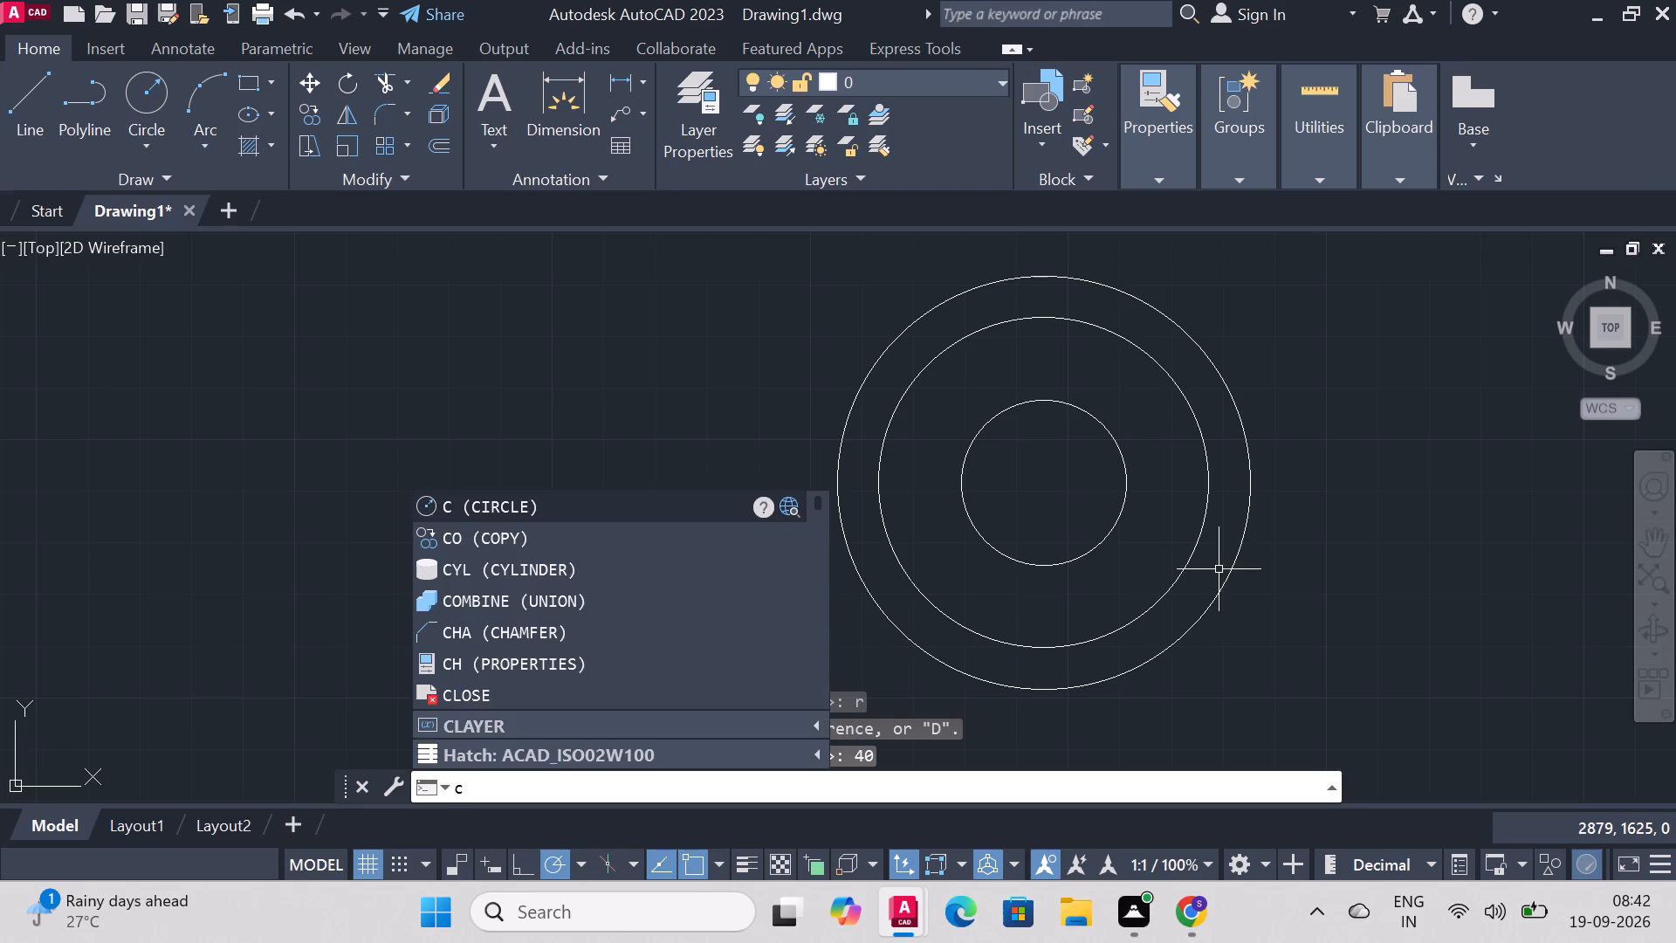
key(i)
key(Return)
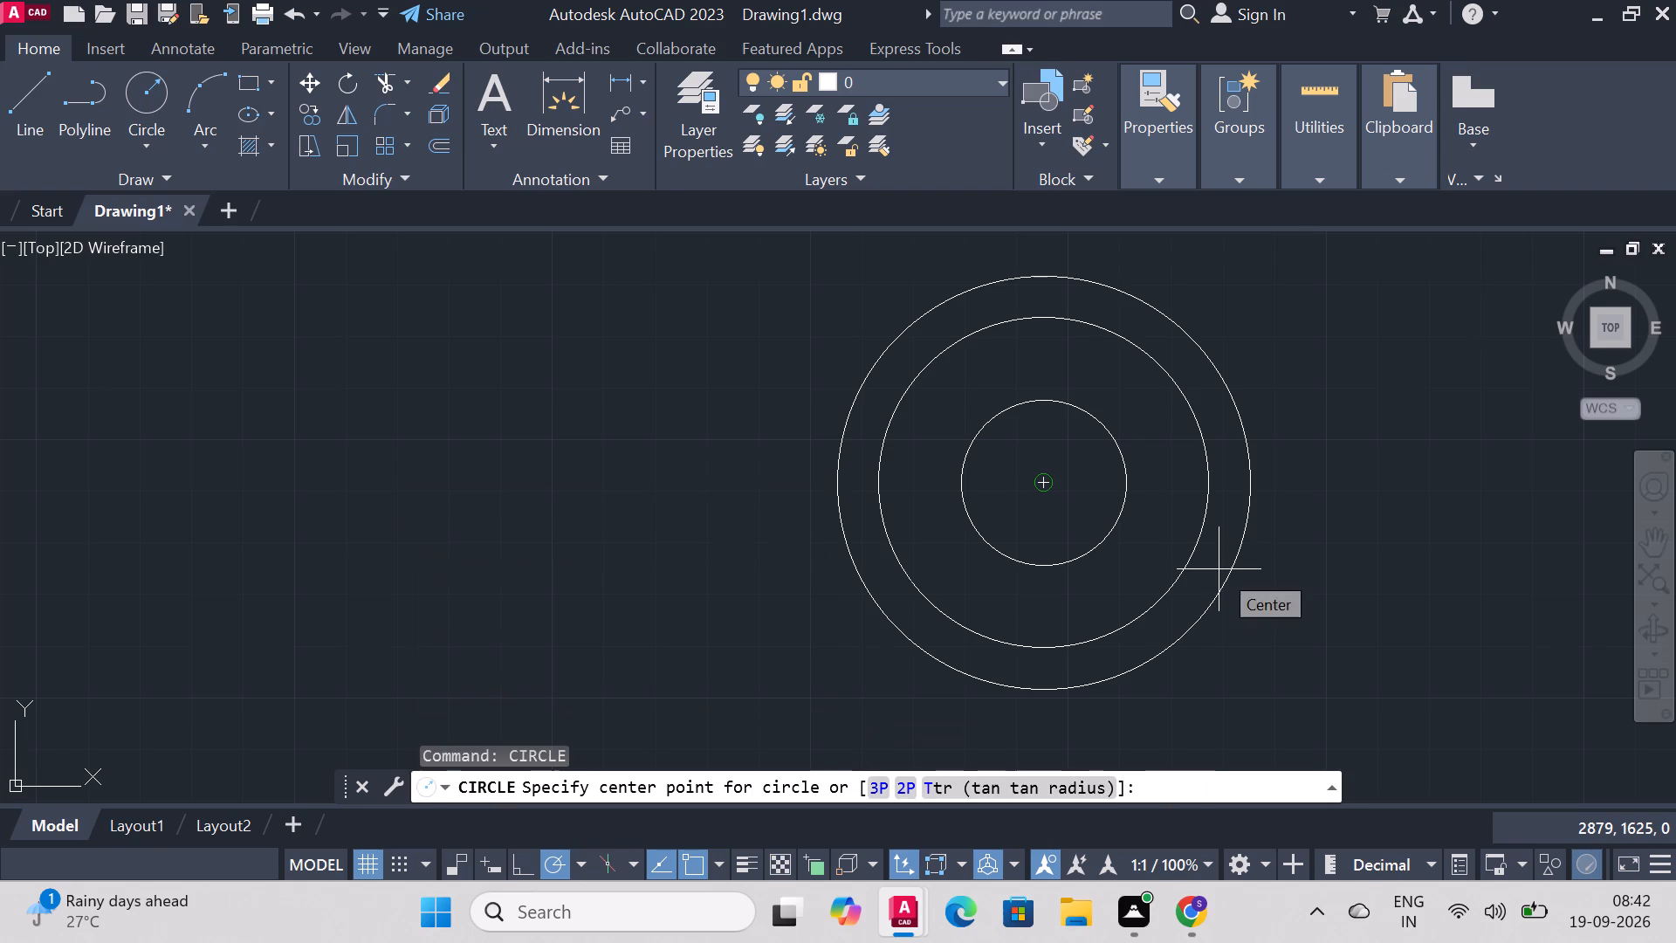
click(1047, 479)
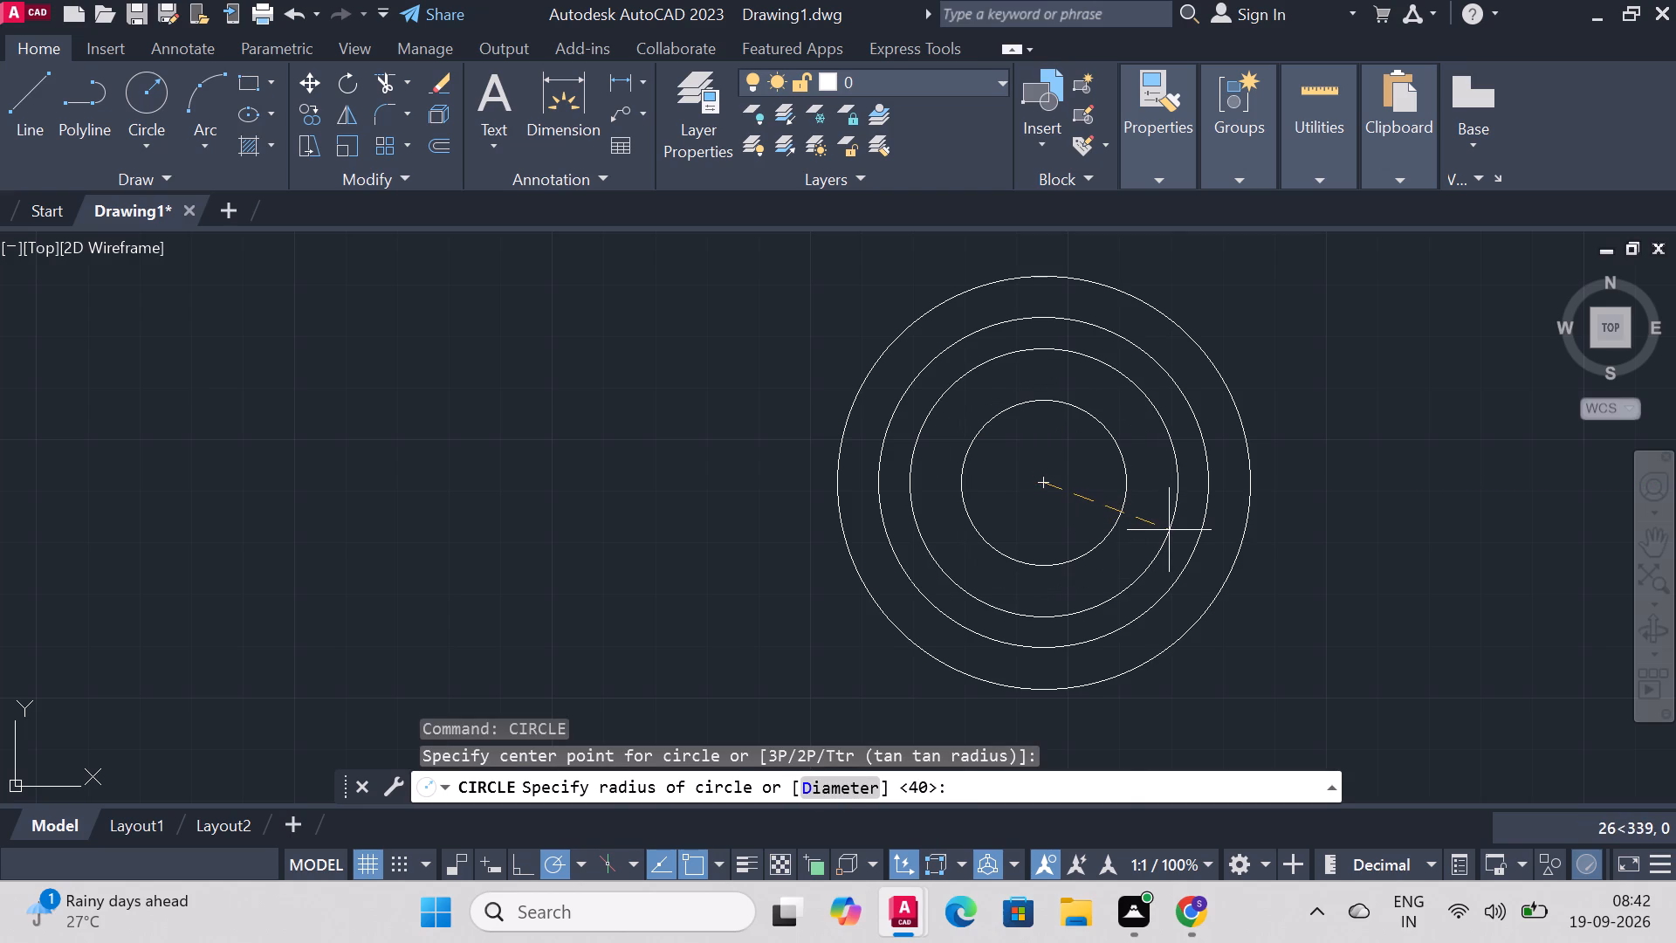
key(r)
key(Return)
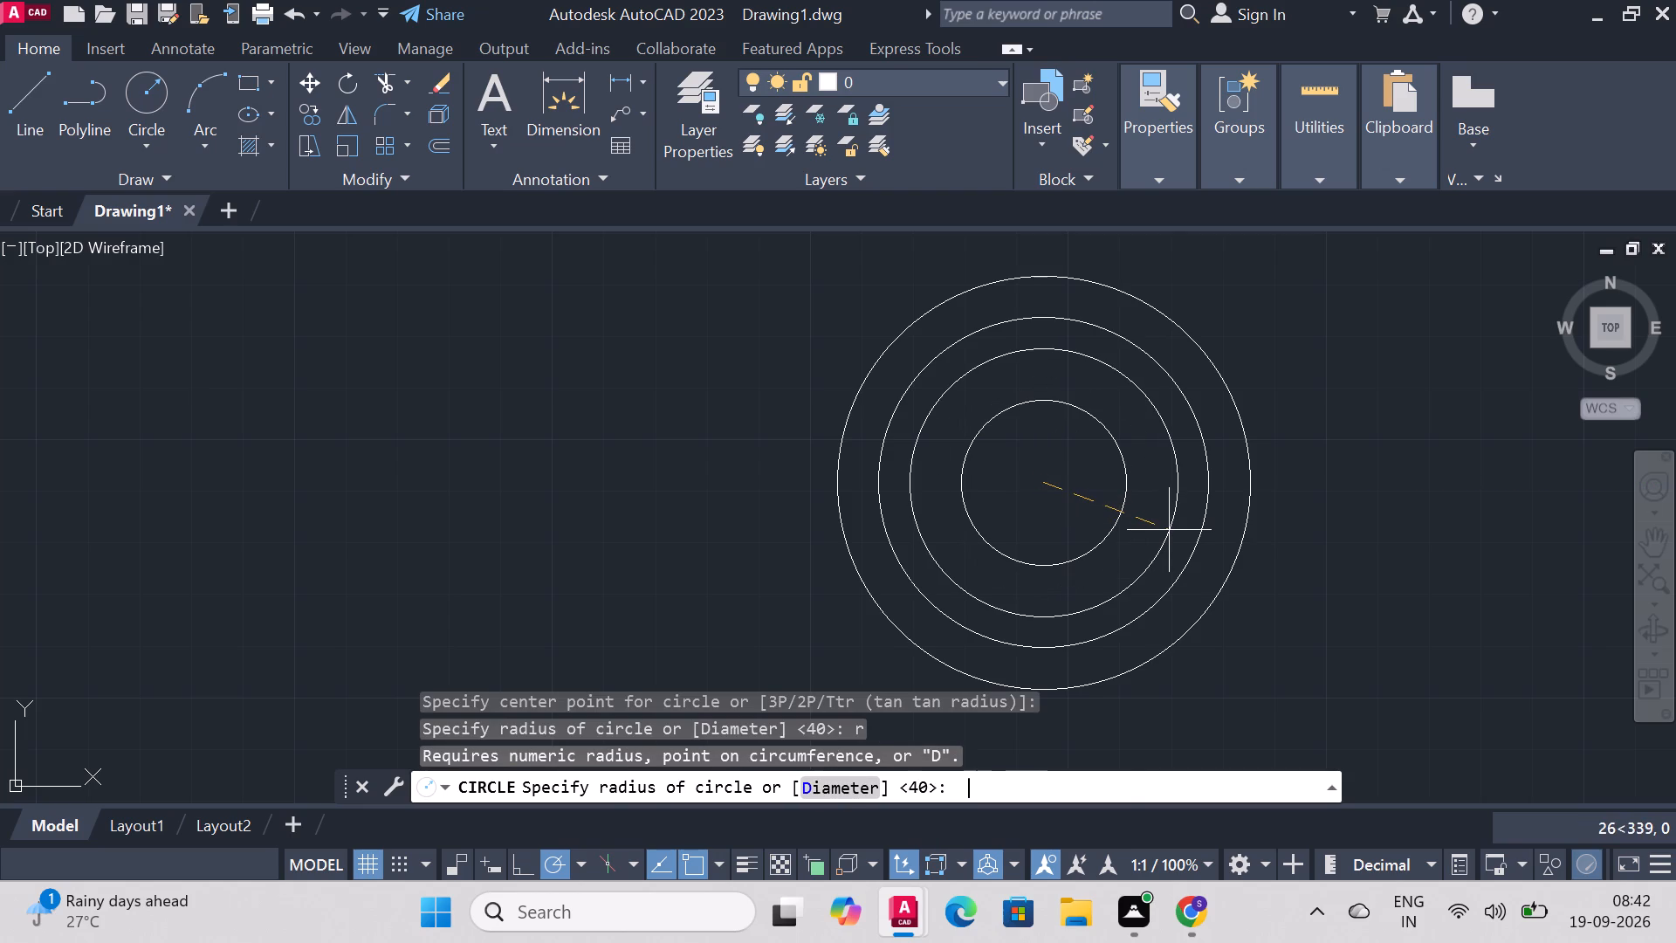
text(21)
key(Return)
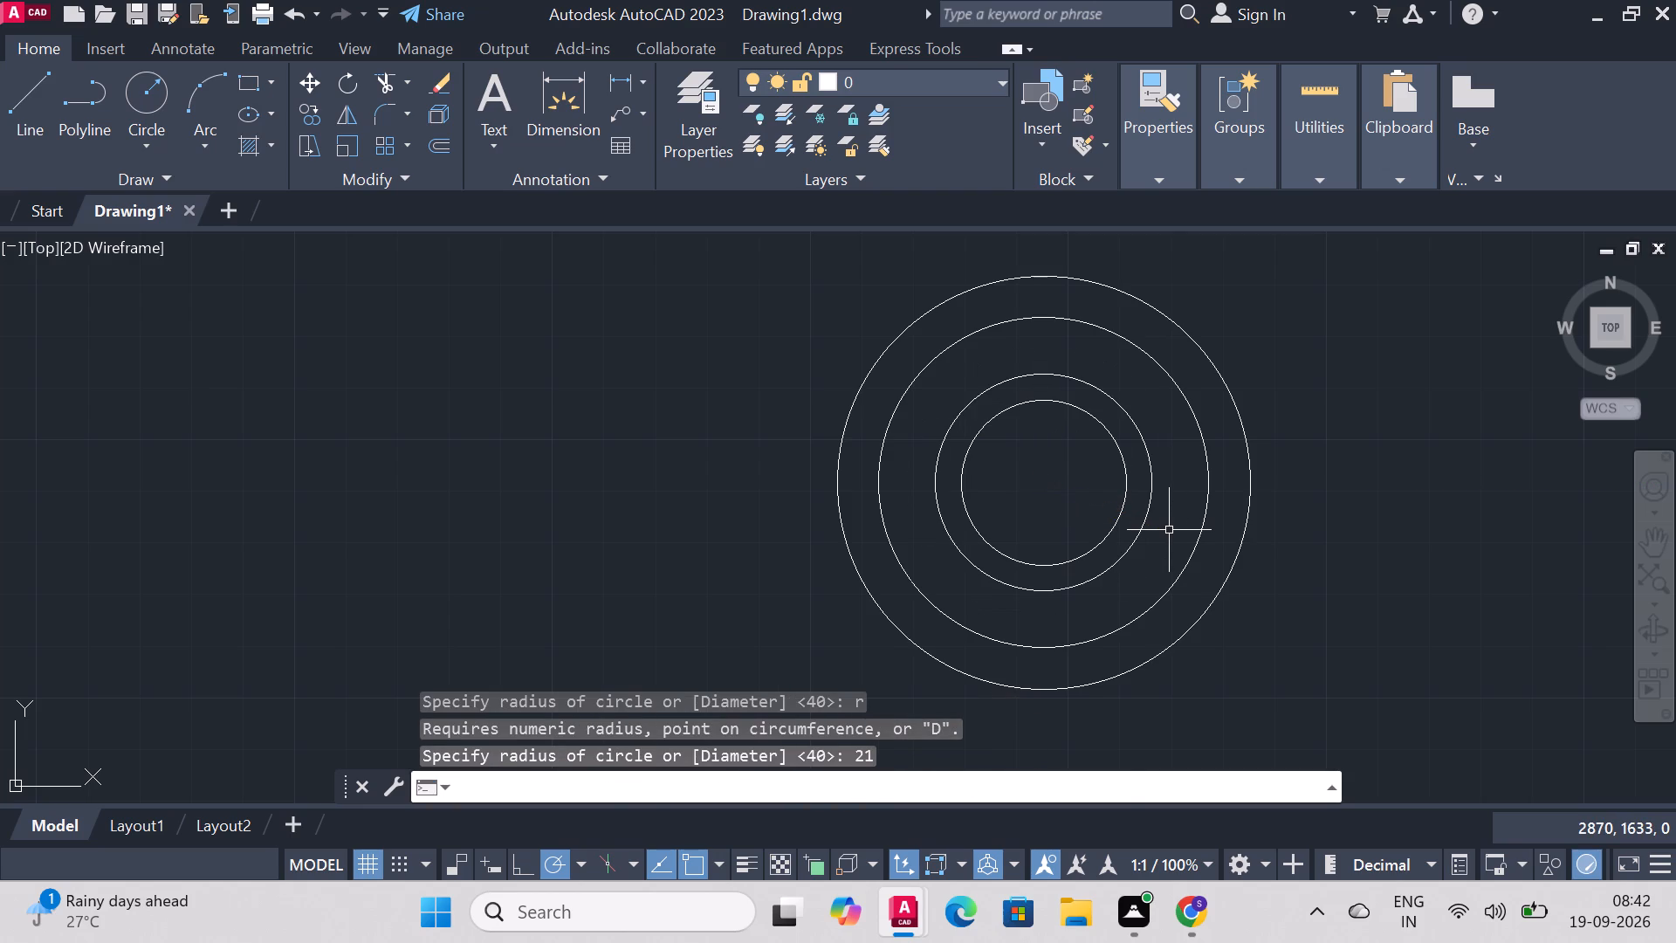
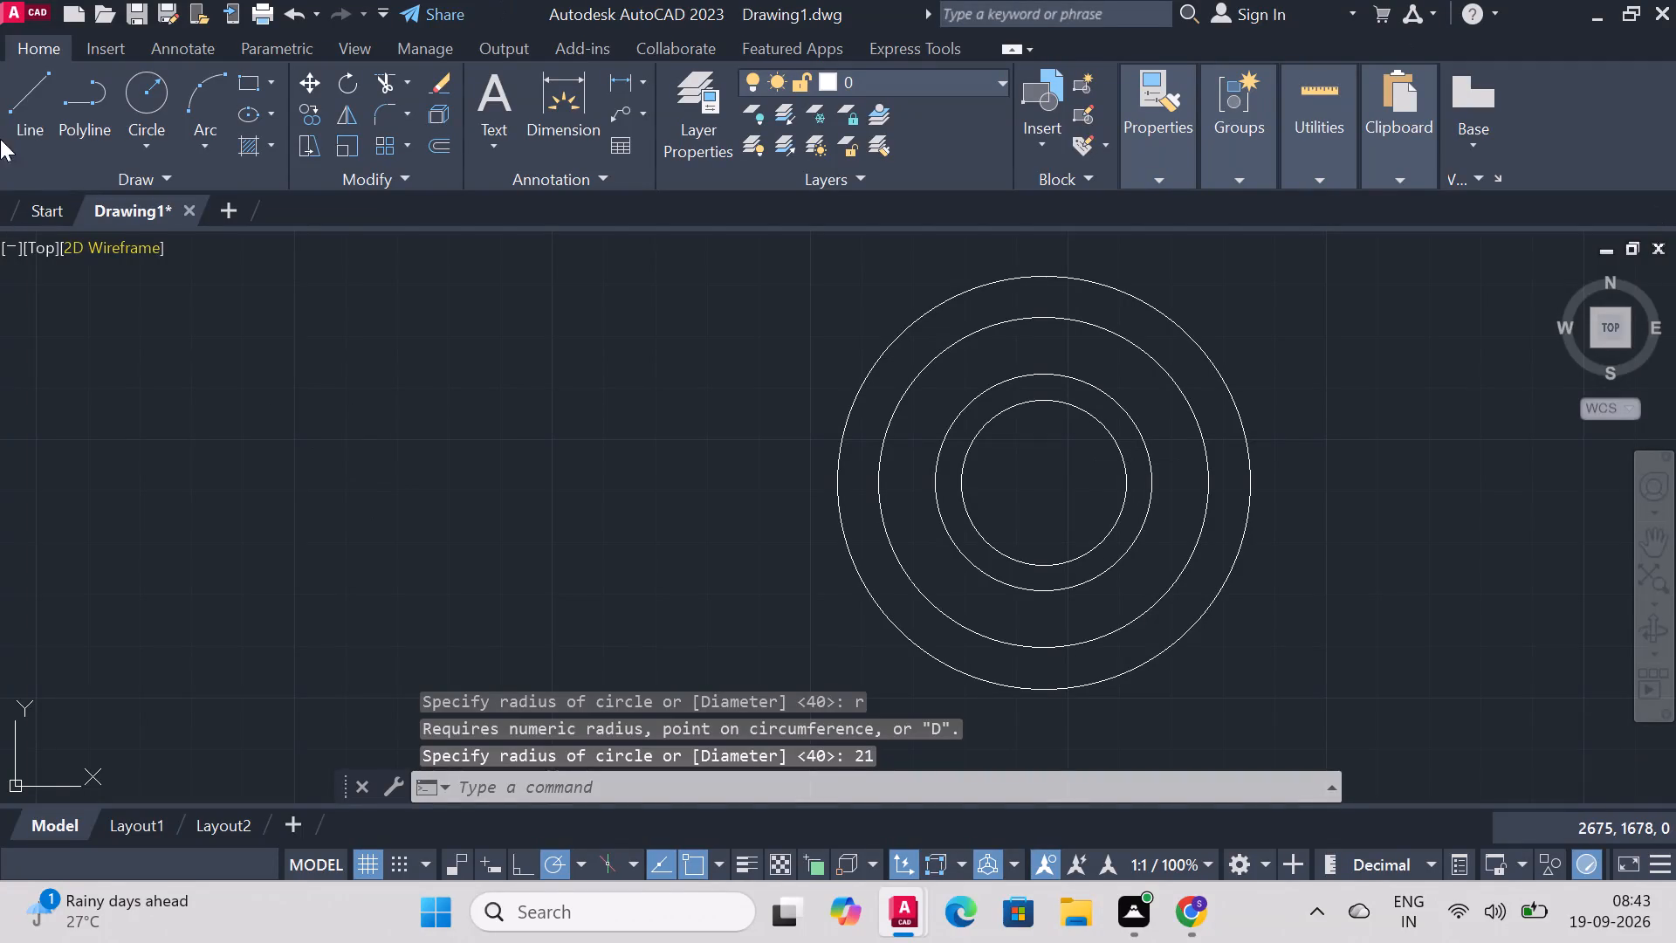
Draw a horizontal line from the circles' common centre eastward to a free point beyond the radius 40 circle.
click(11, 83)
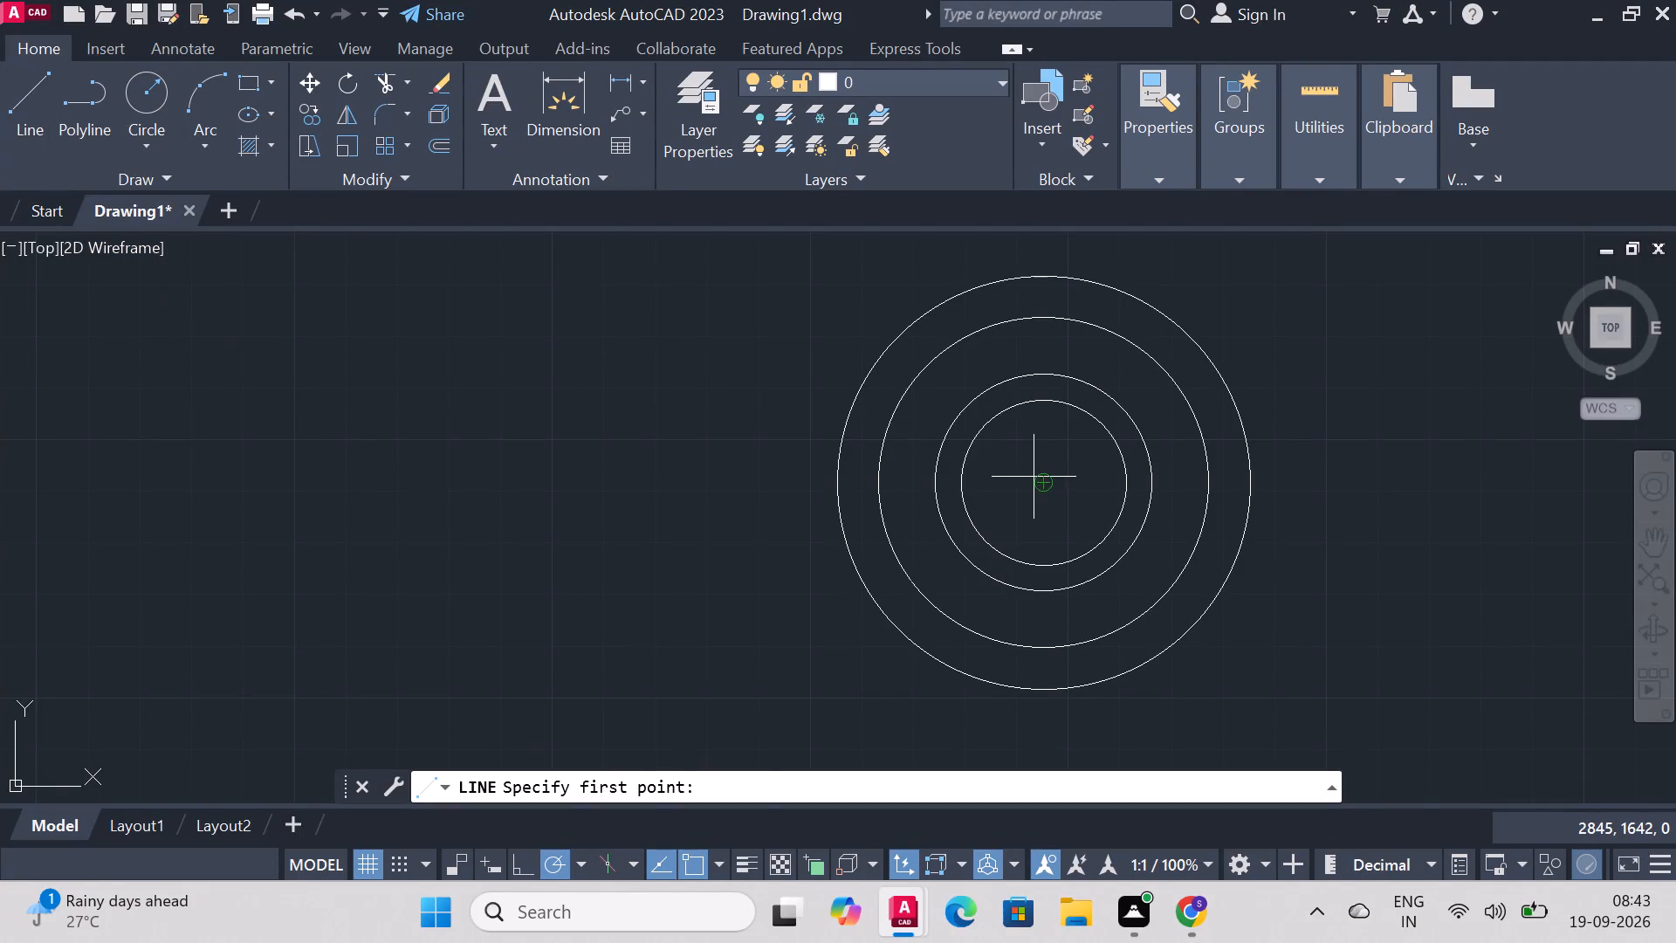
click(1042, 486)
click(1420, 486)
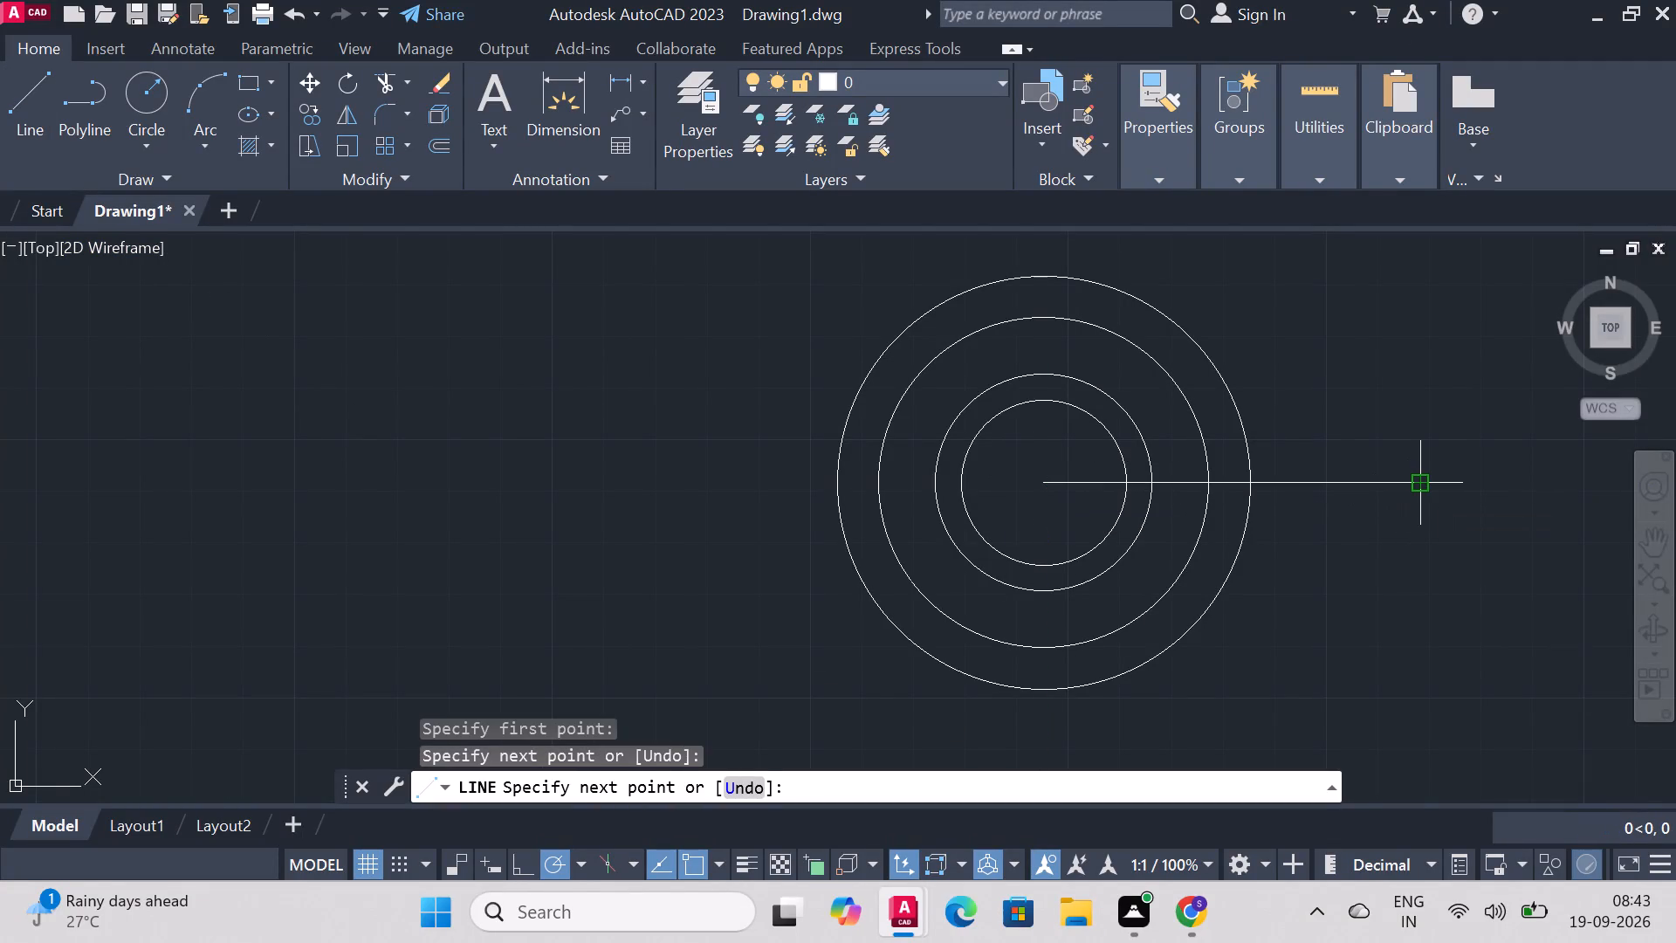
right_click(1420, 486)
click(1473, 514)
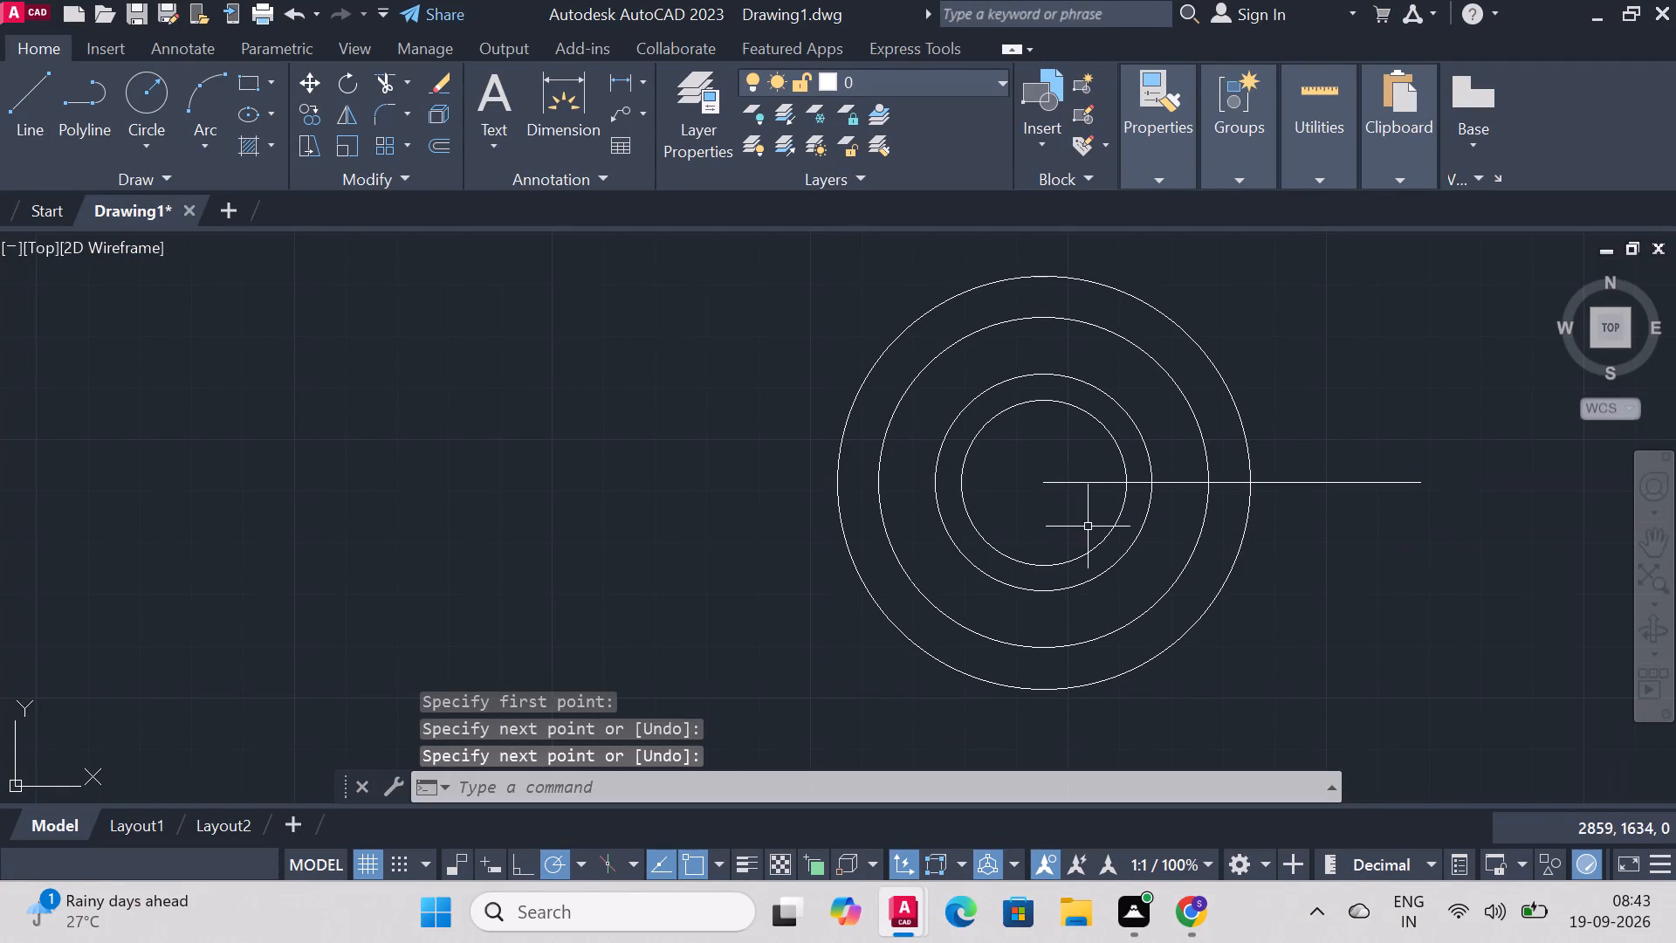
Offset the horizontal line by 3 to both sides, once above and once below it.
click(1071, 483)
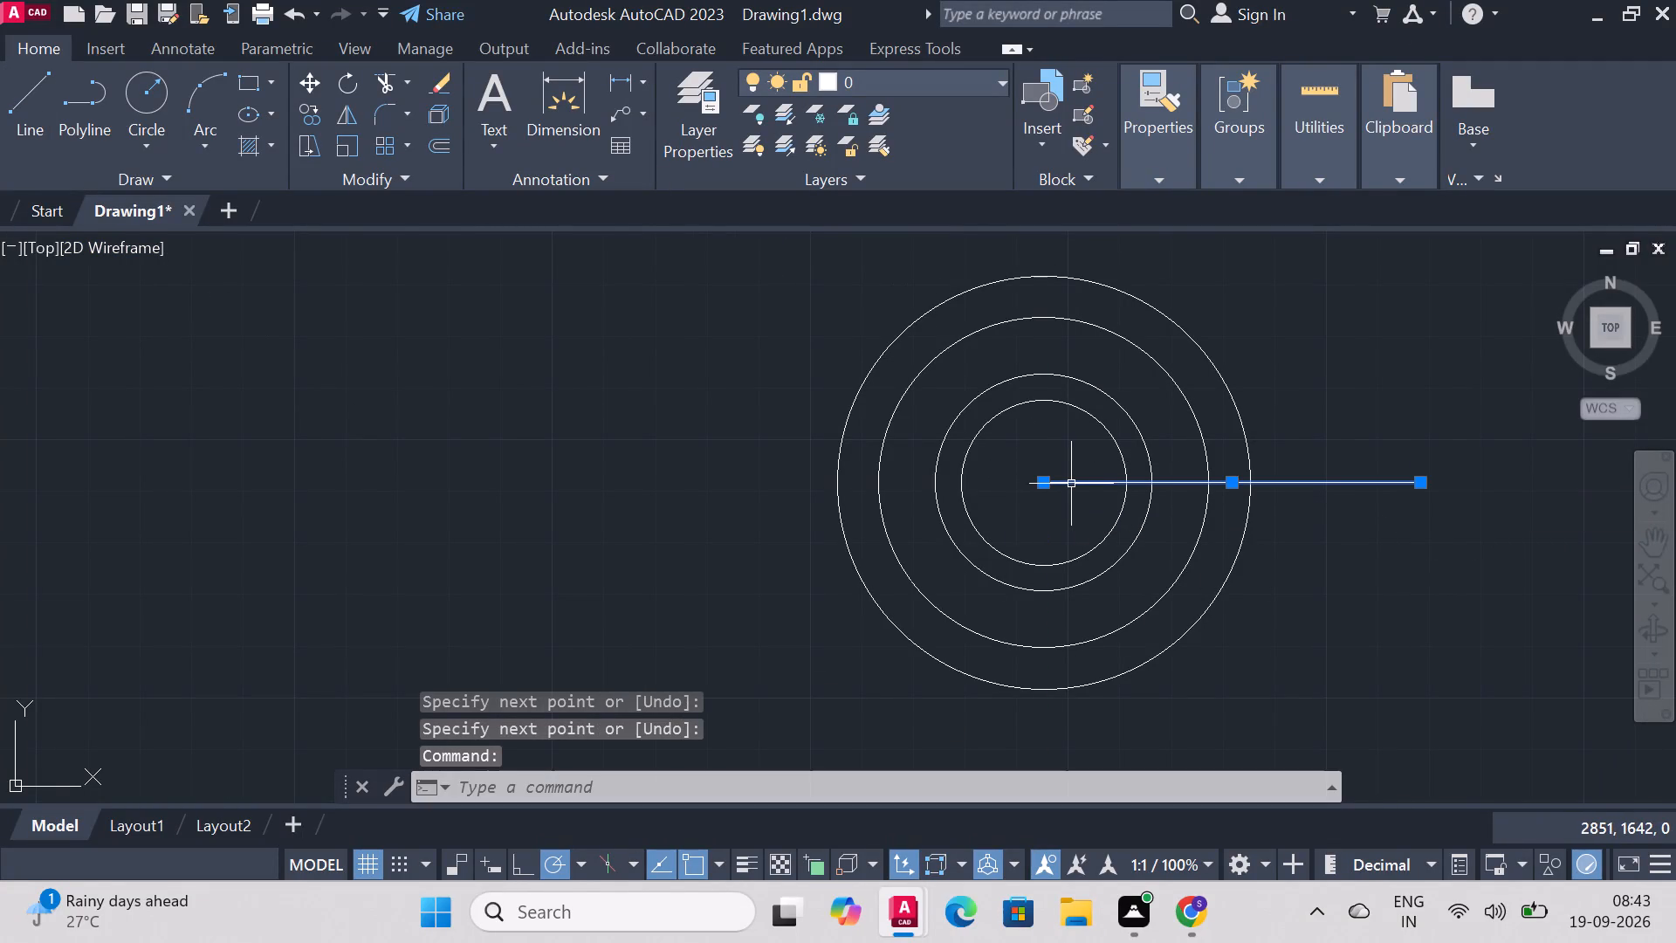
text(offset)
key(Return)
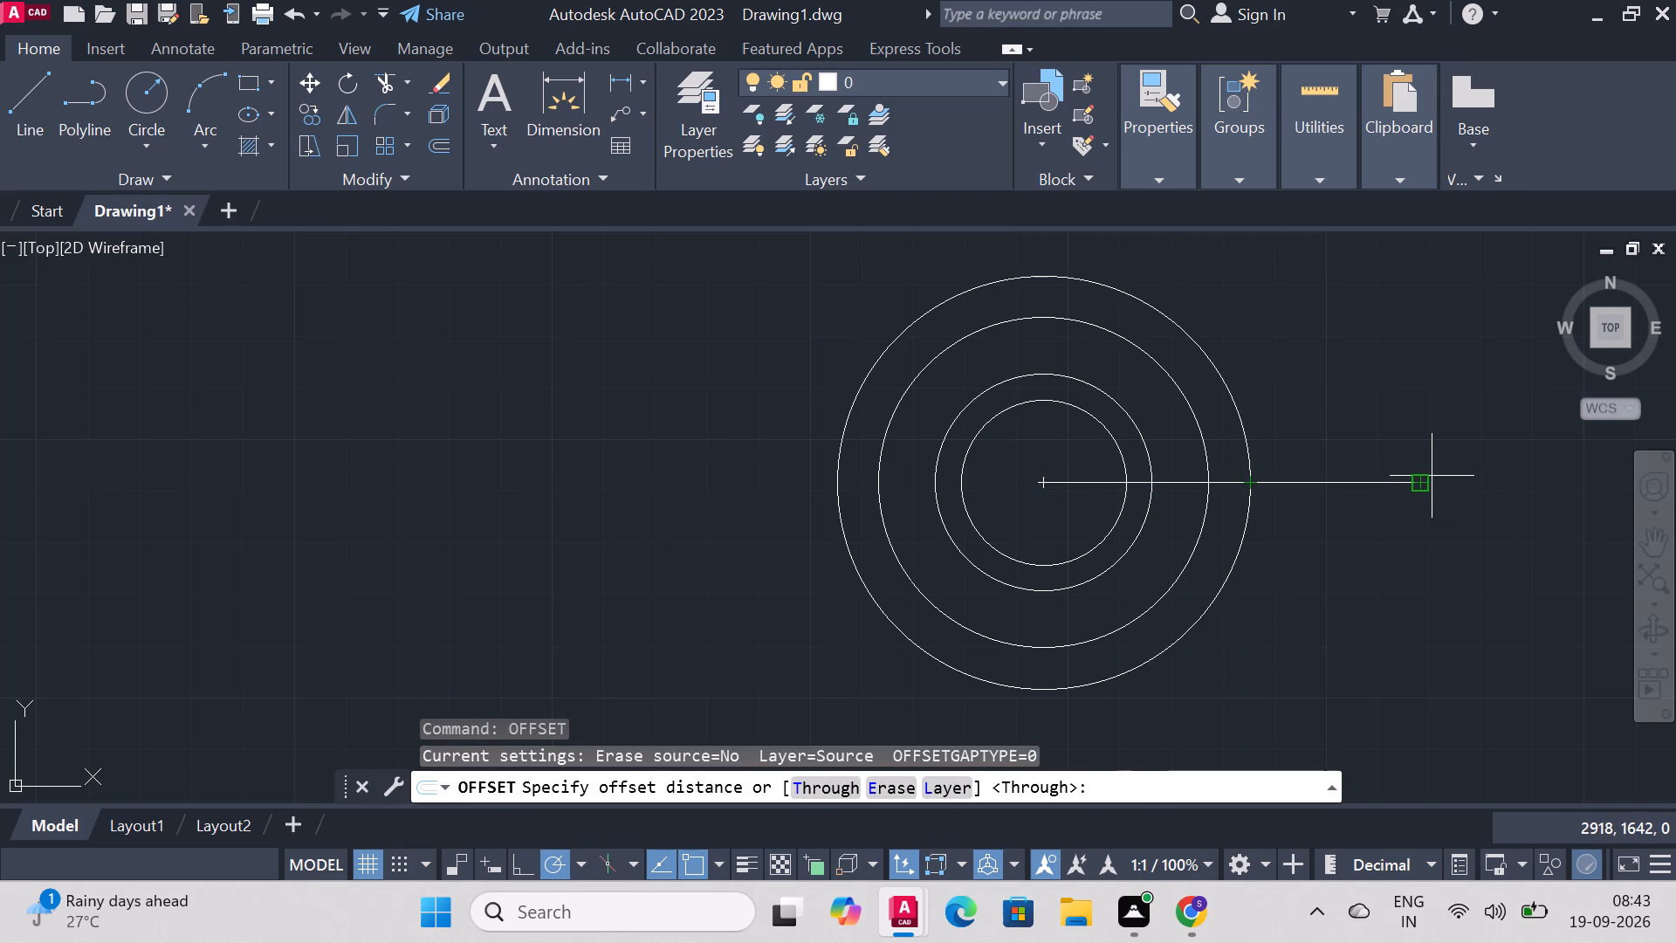
key(3)
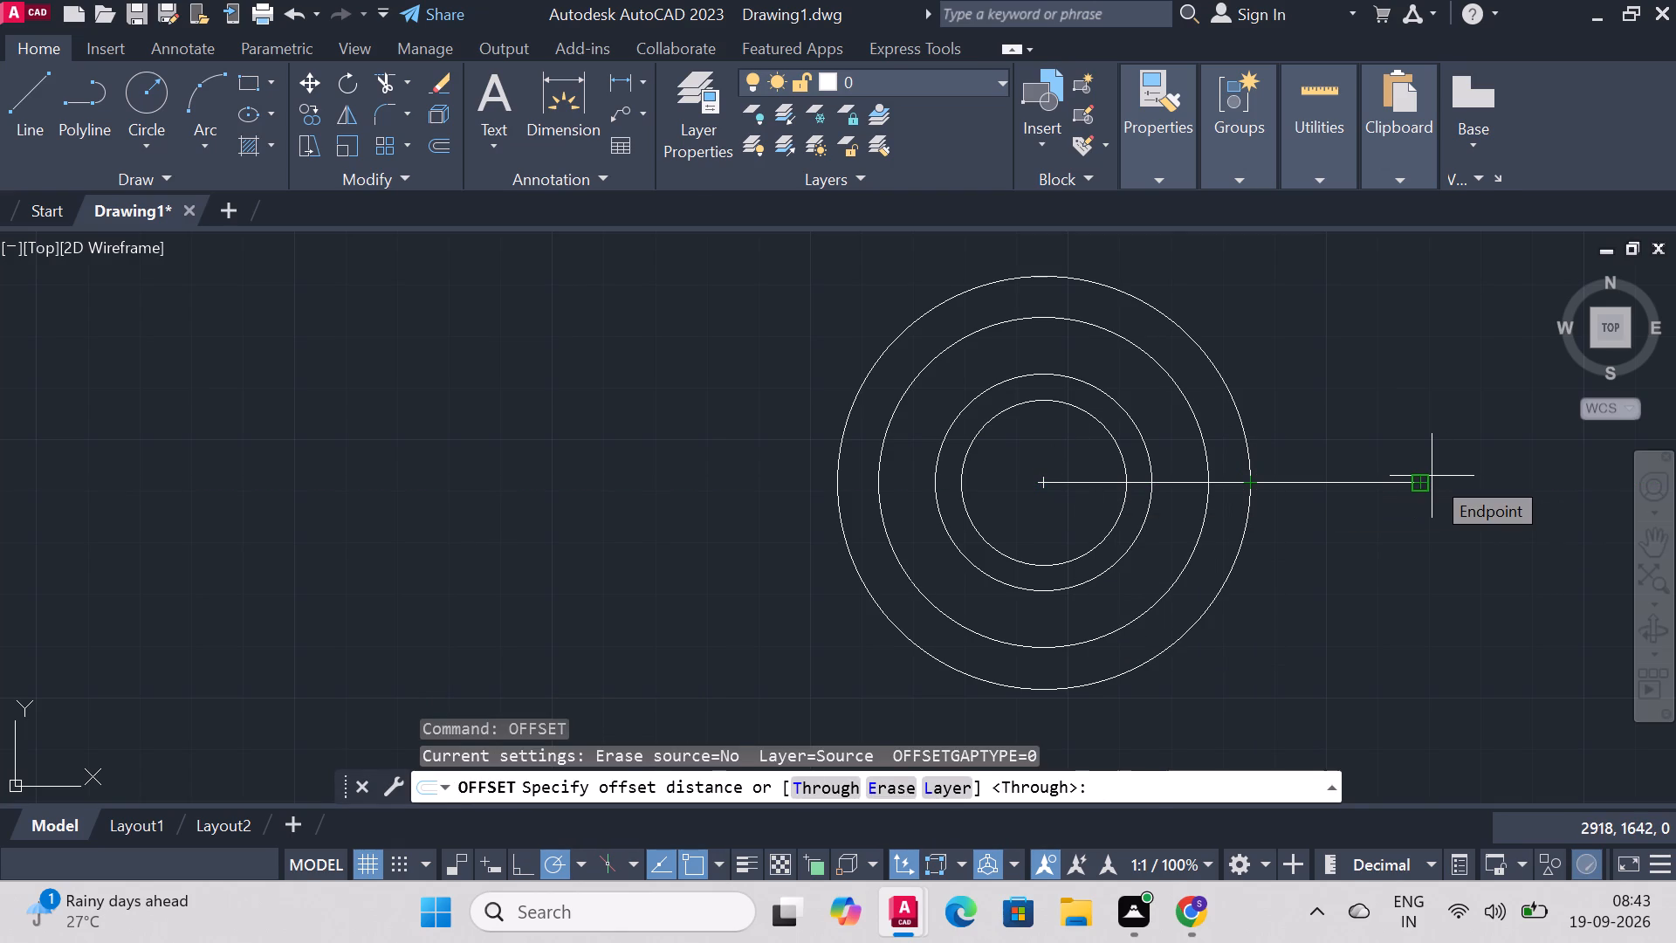
key(Return)
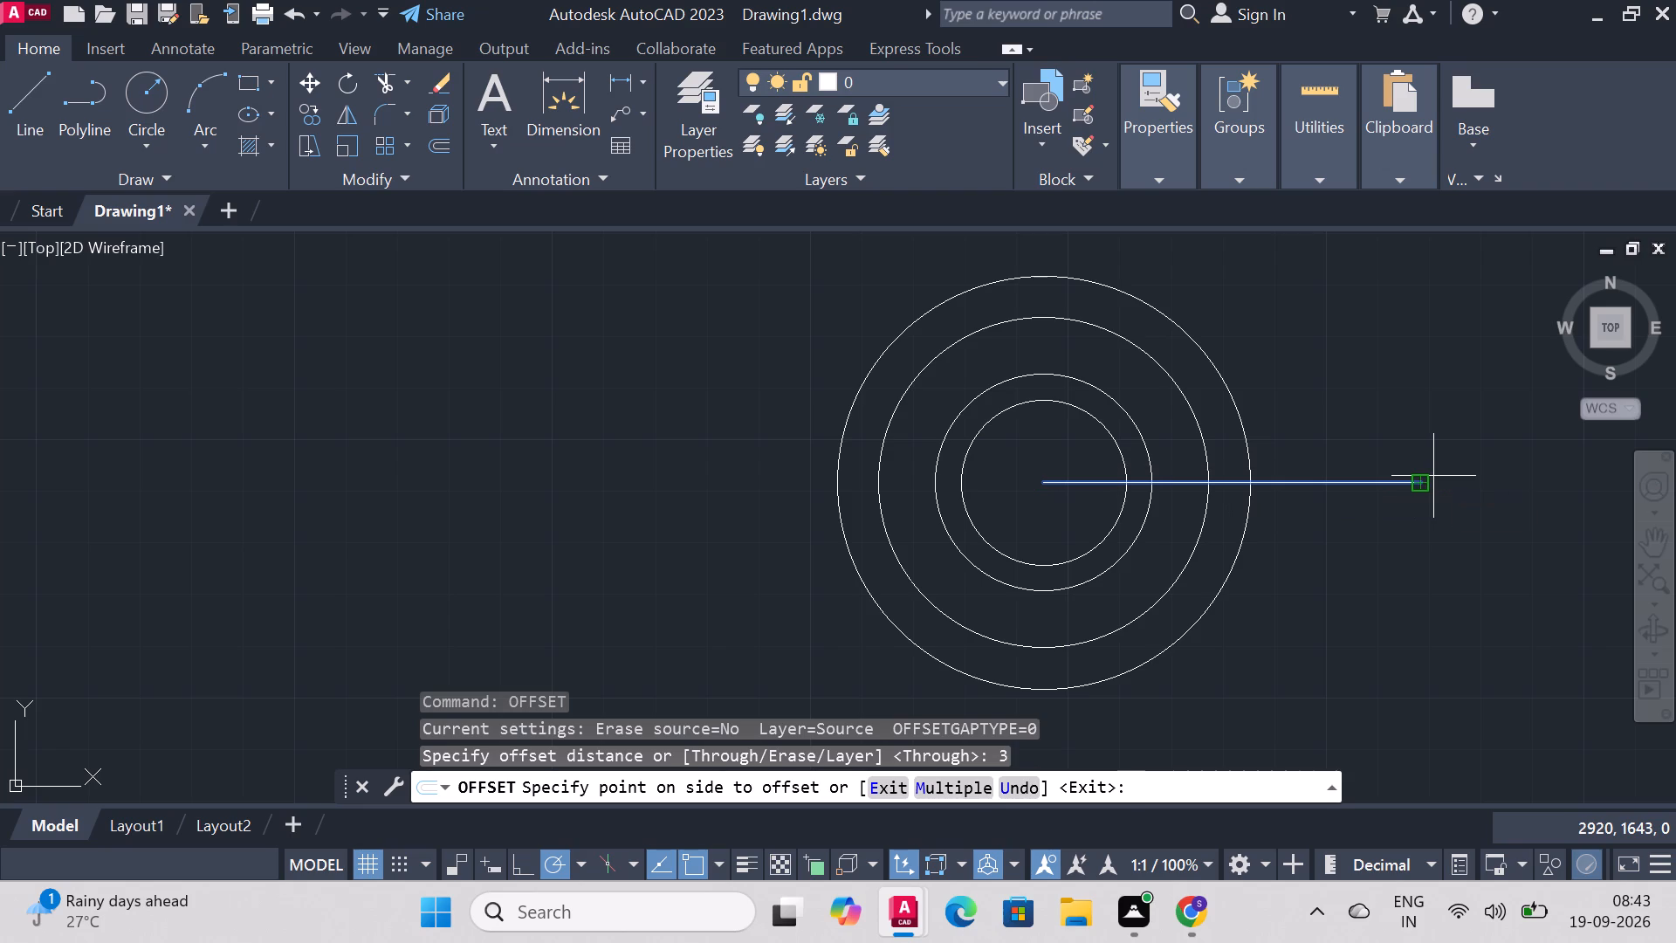
click(1431, 471)
click(1350, 487)
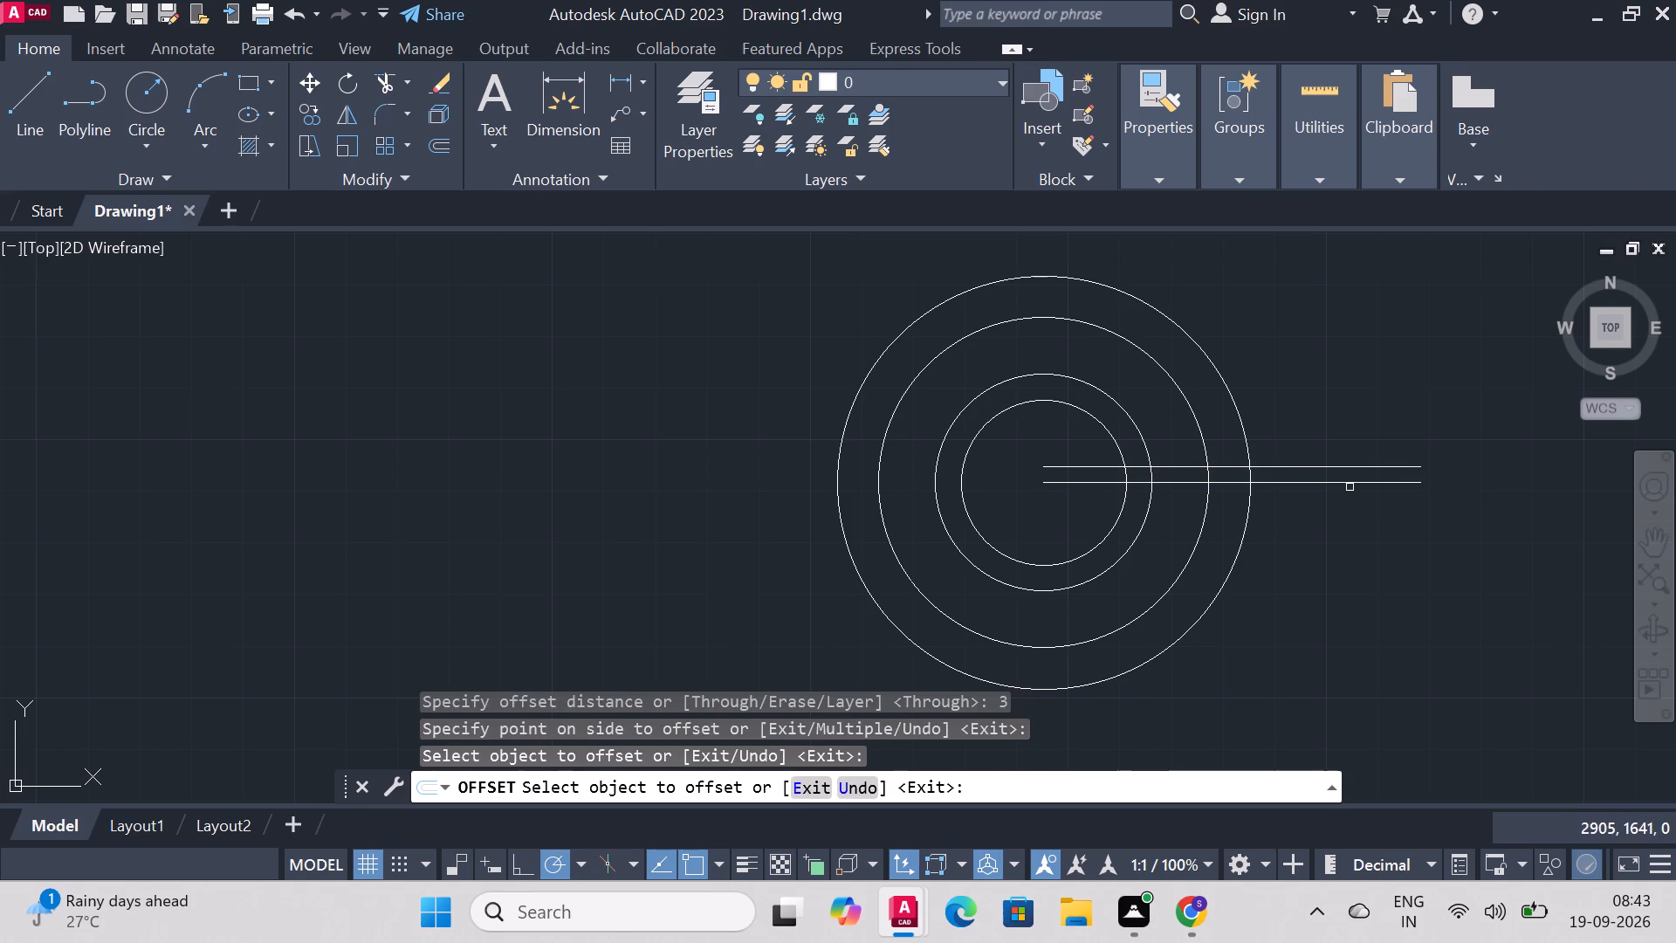
click(1348, 483)
click(1340, 500)
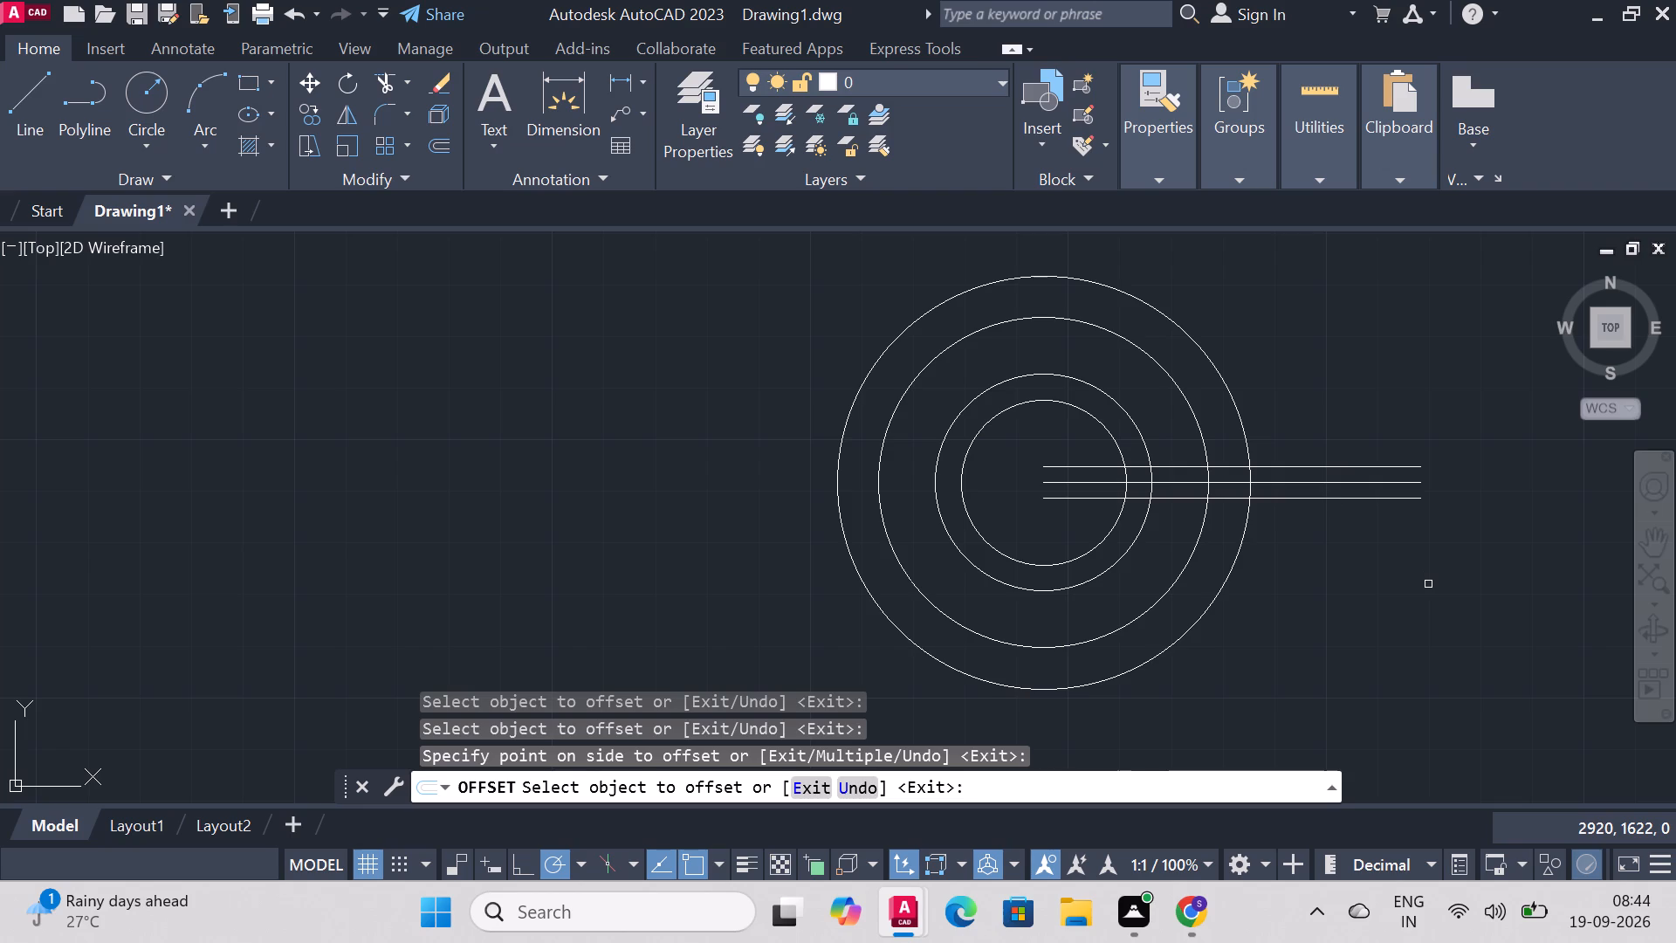
key(Escape)
Delete the original horizontal line between the two offset lines.
click(1342, 483)
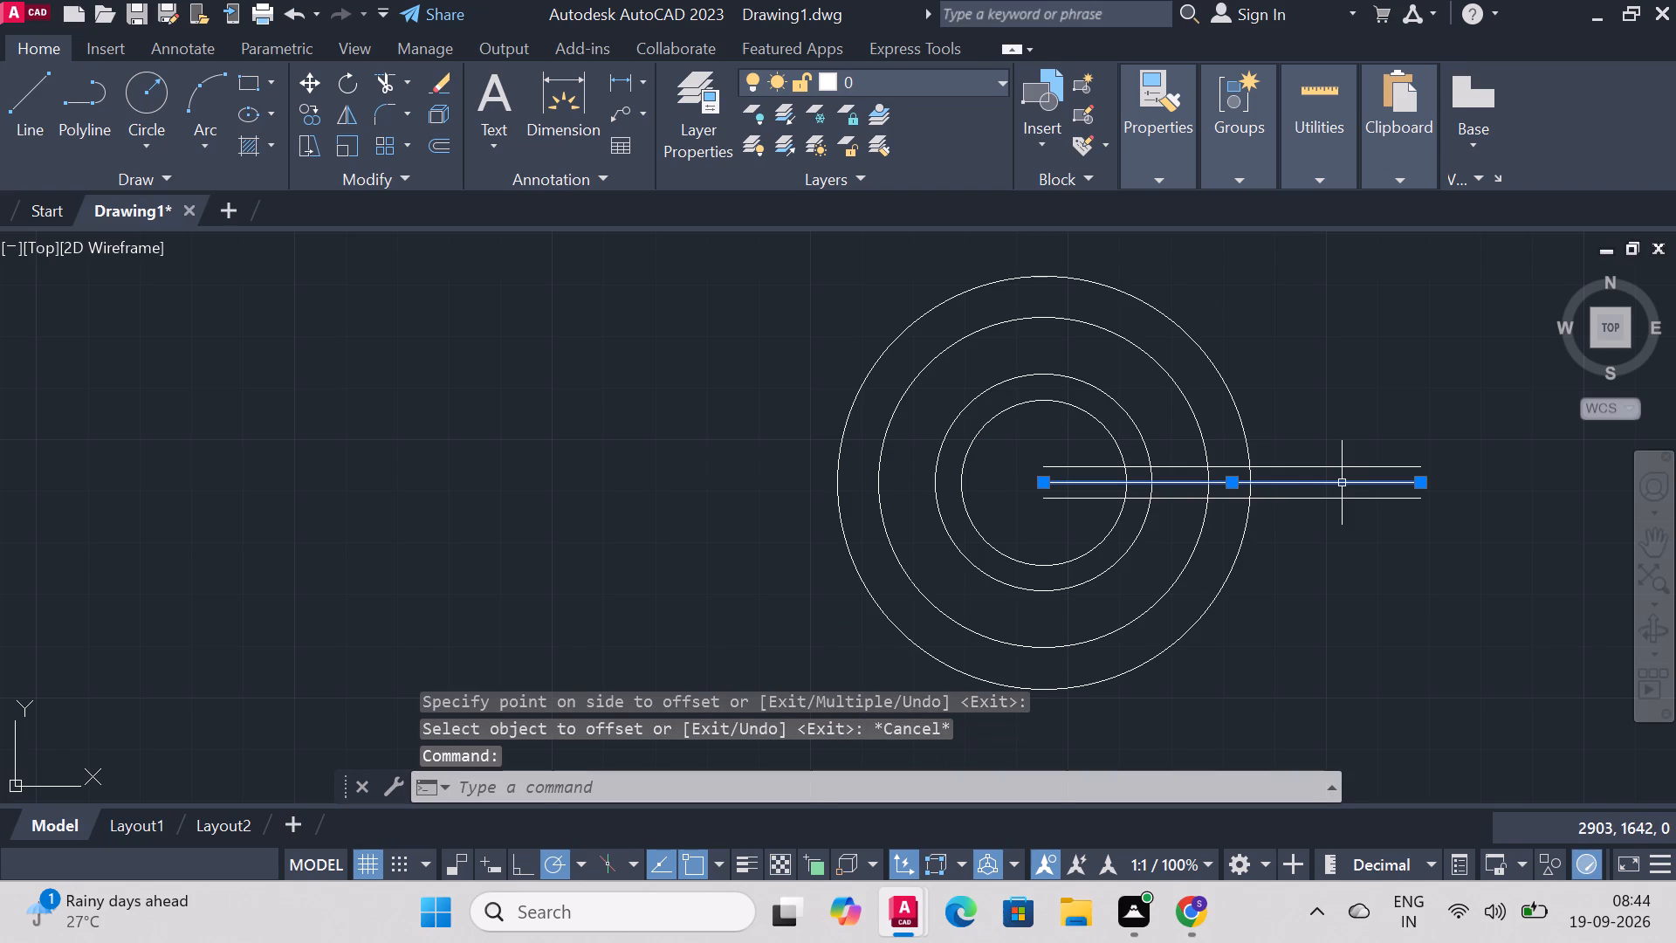
key(Delete)
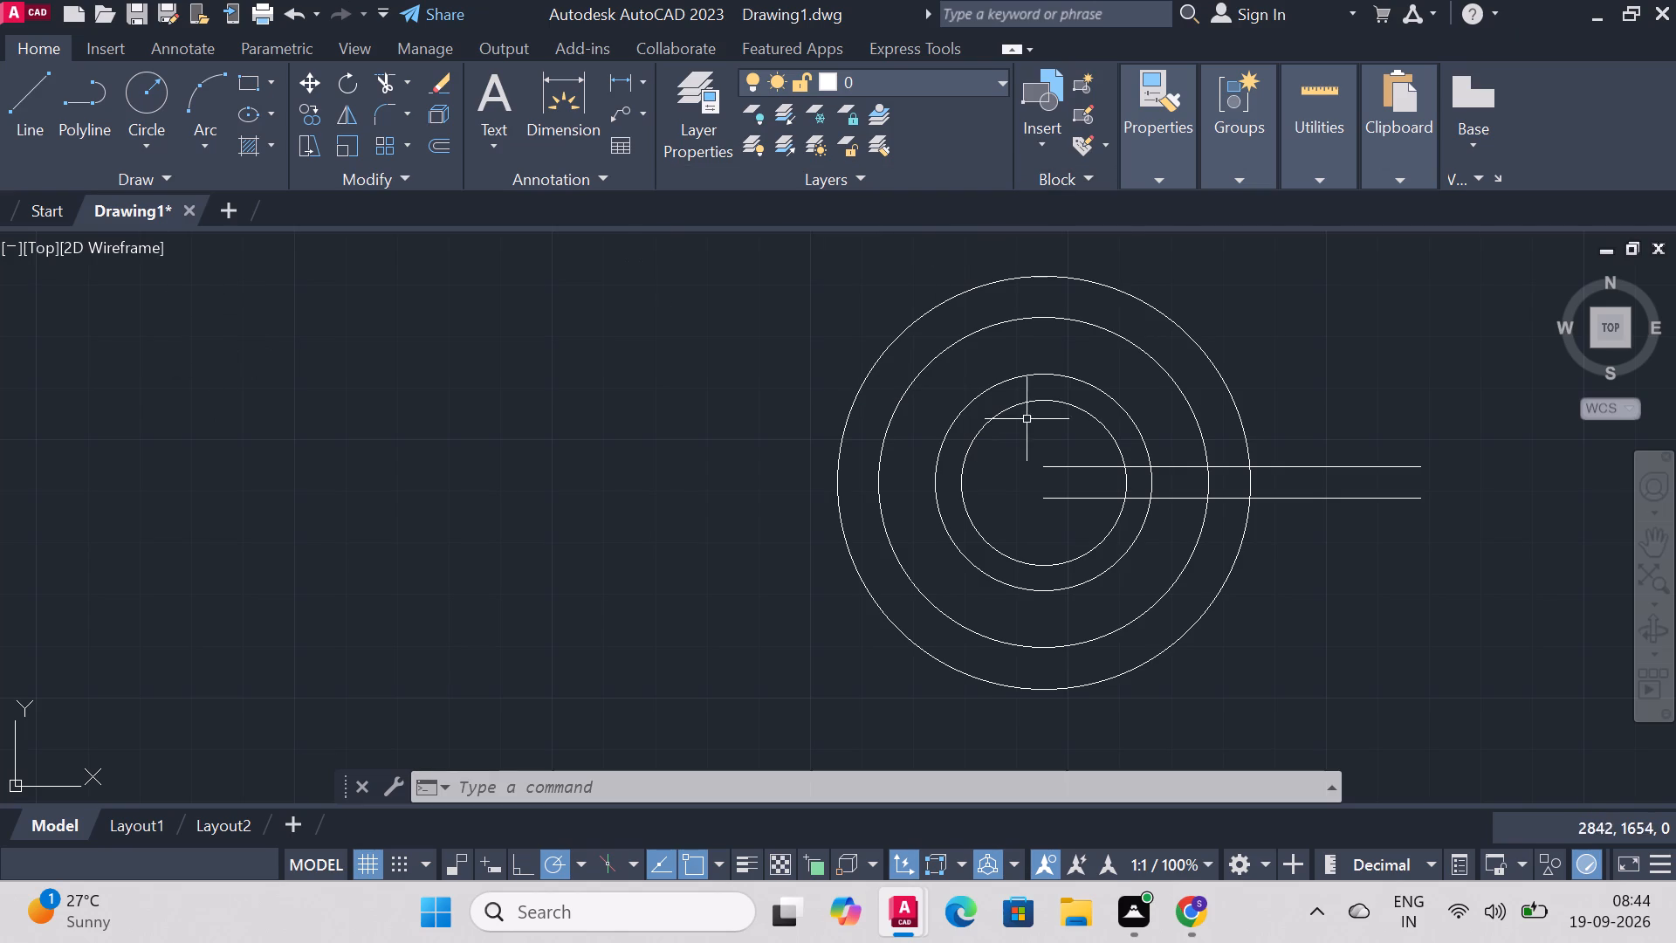
Trim both offset lines inside the radius 21 circle, and the radius 21 and radius 32 circles between the lines.
click(371, 79)
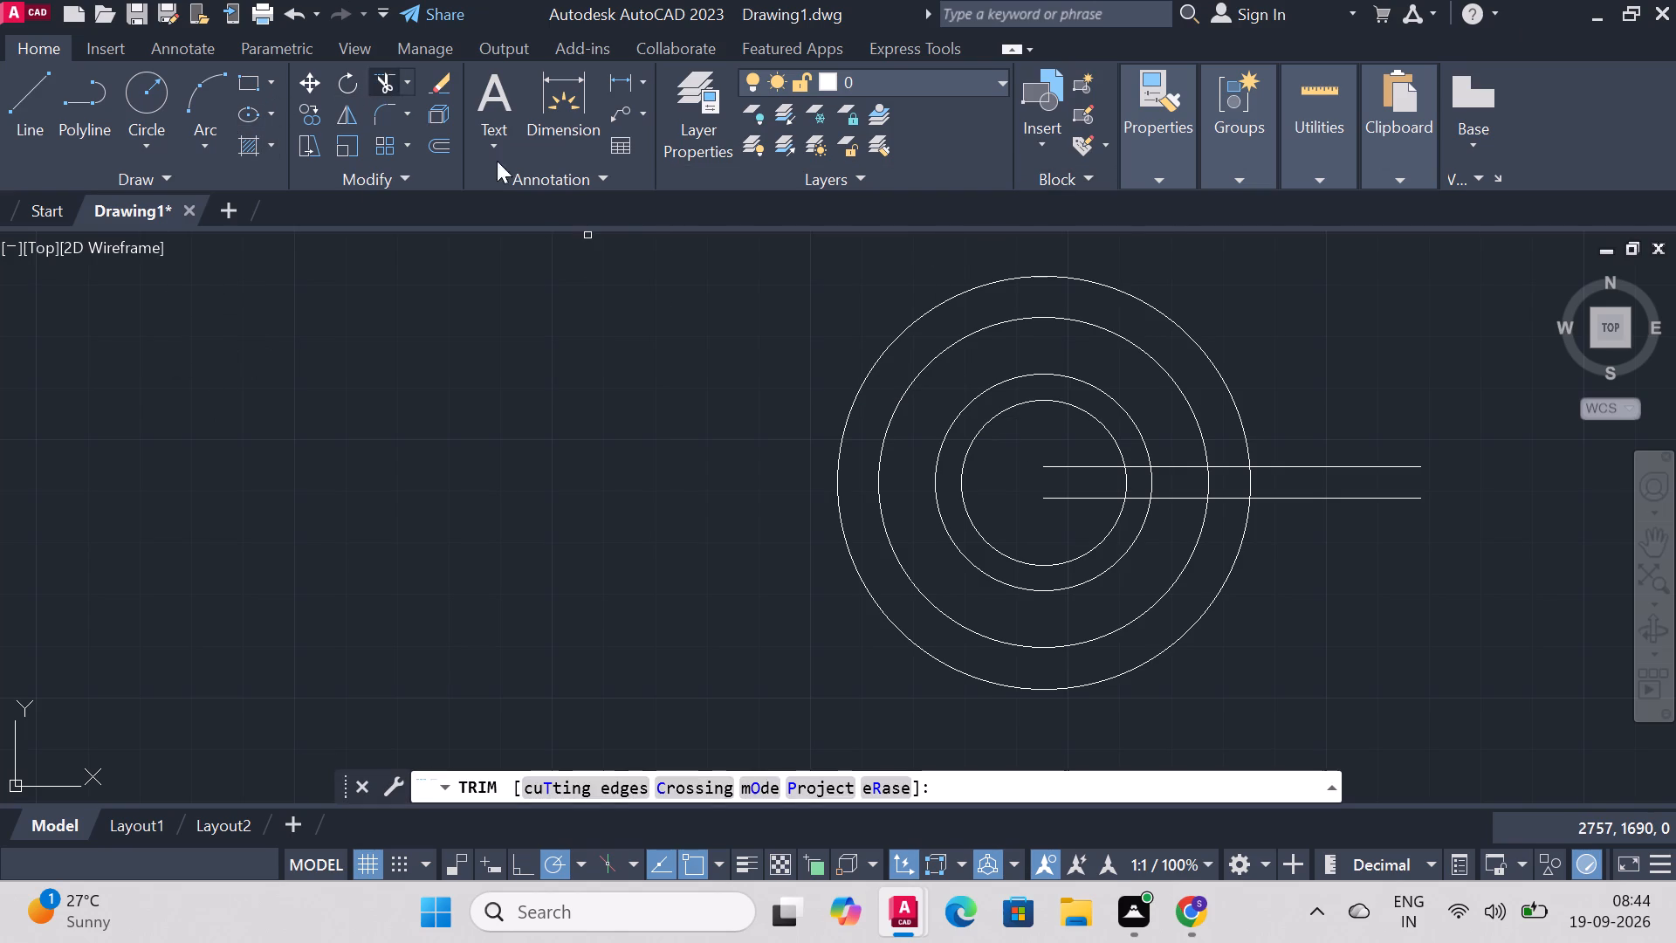
click(1078, 465)
click(1081, 504)
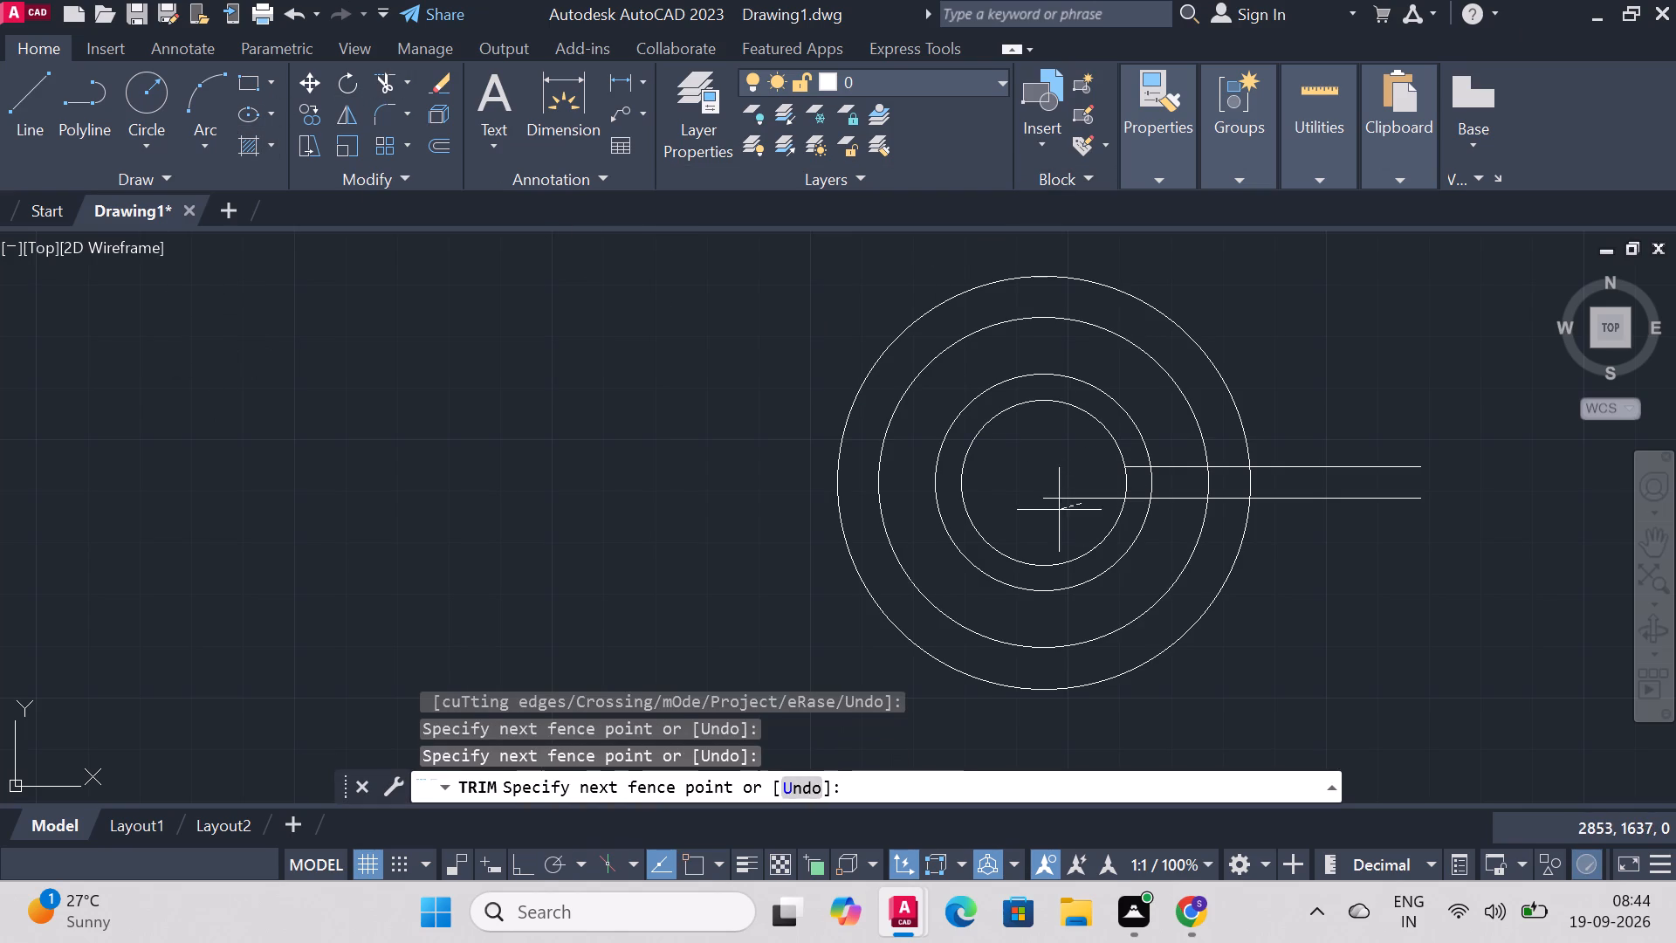
click(1057, 495)
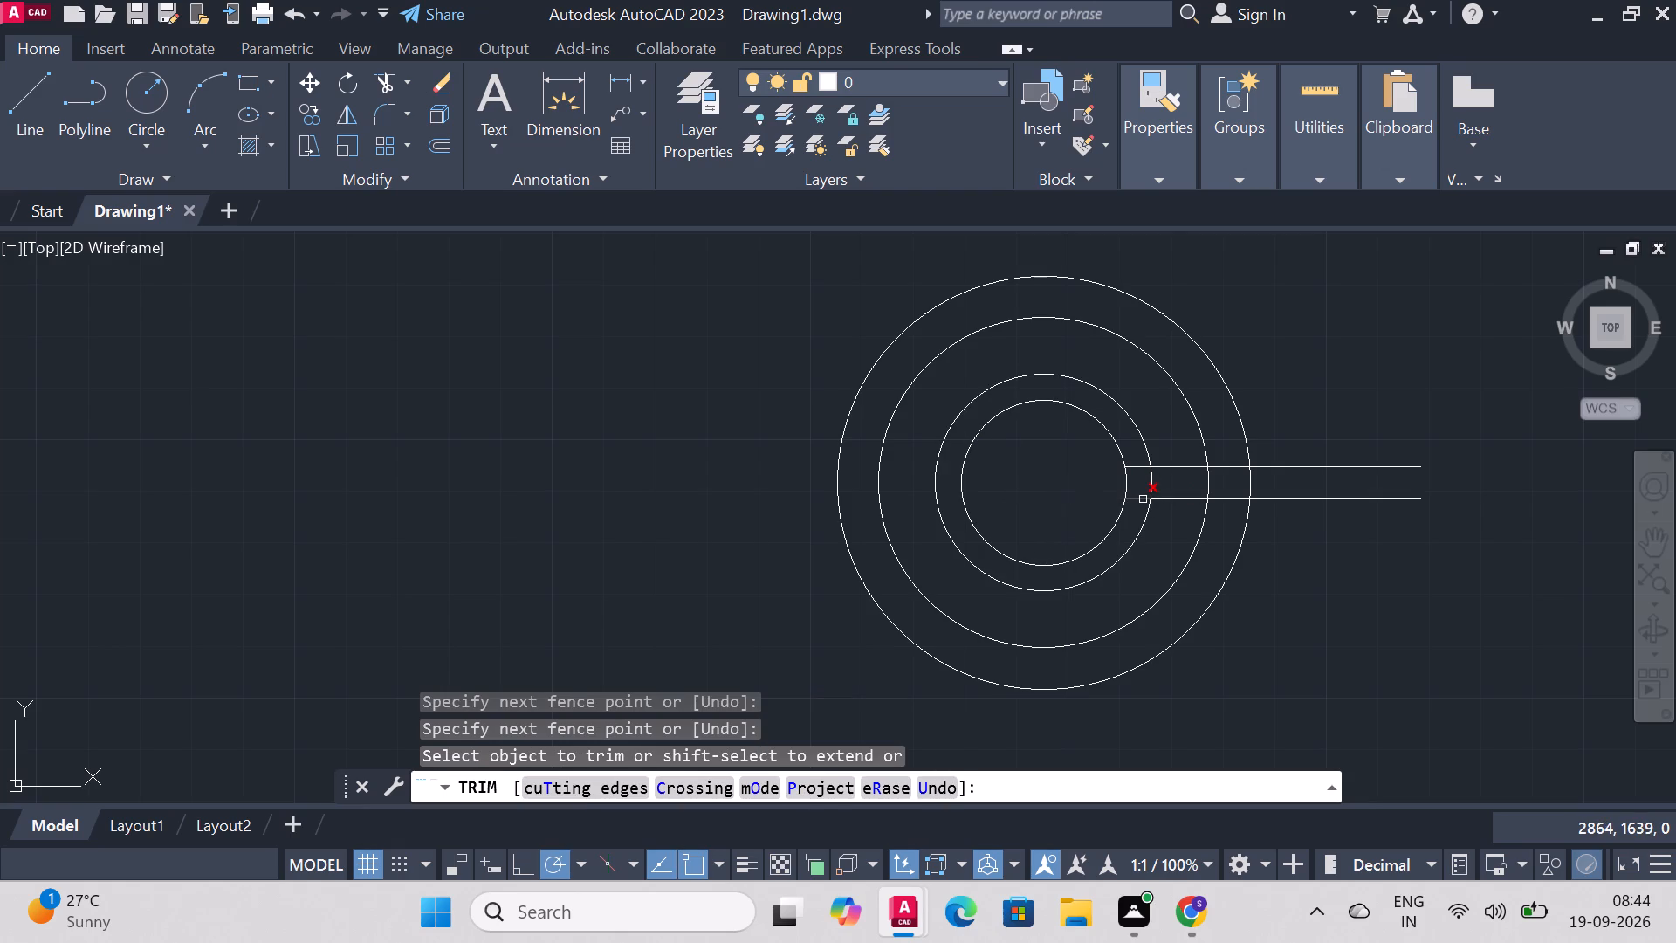
click(1143, 498)
click(1148, 484)
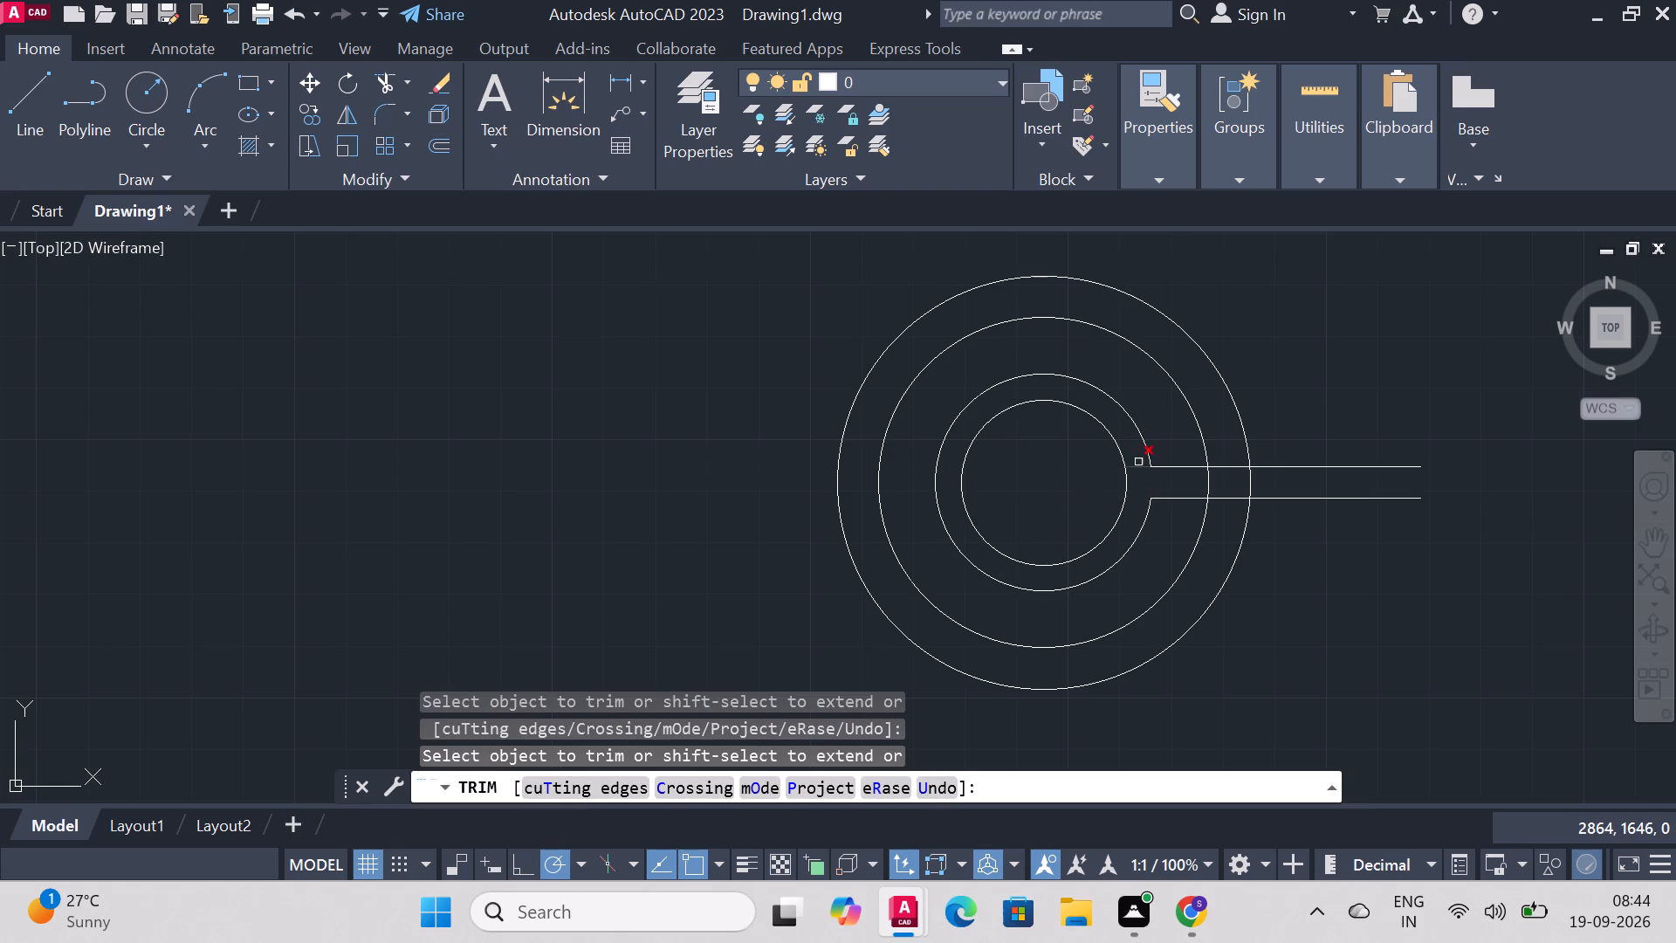
click(1138, 468)
click(1206, 485)
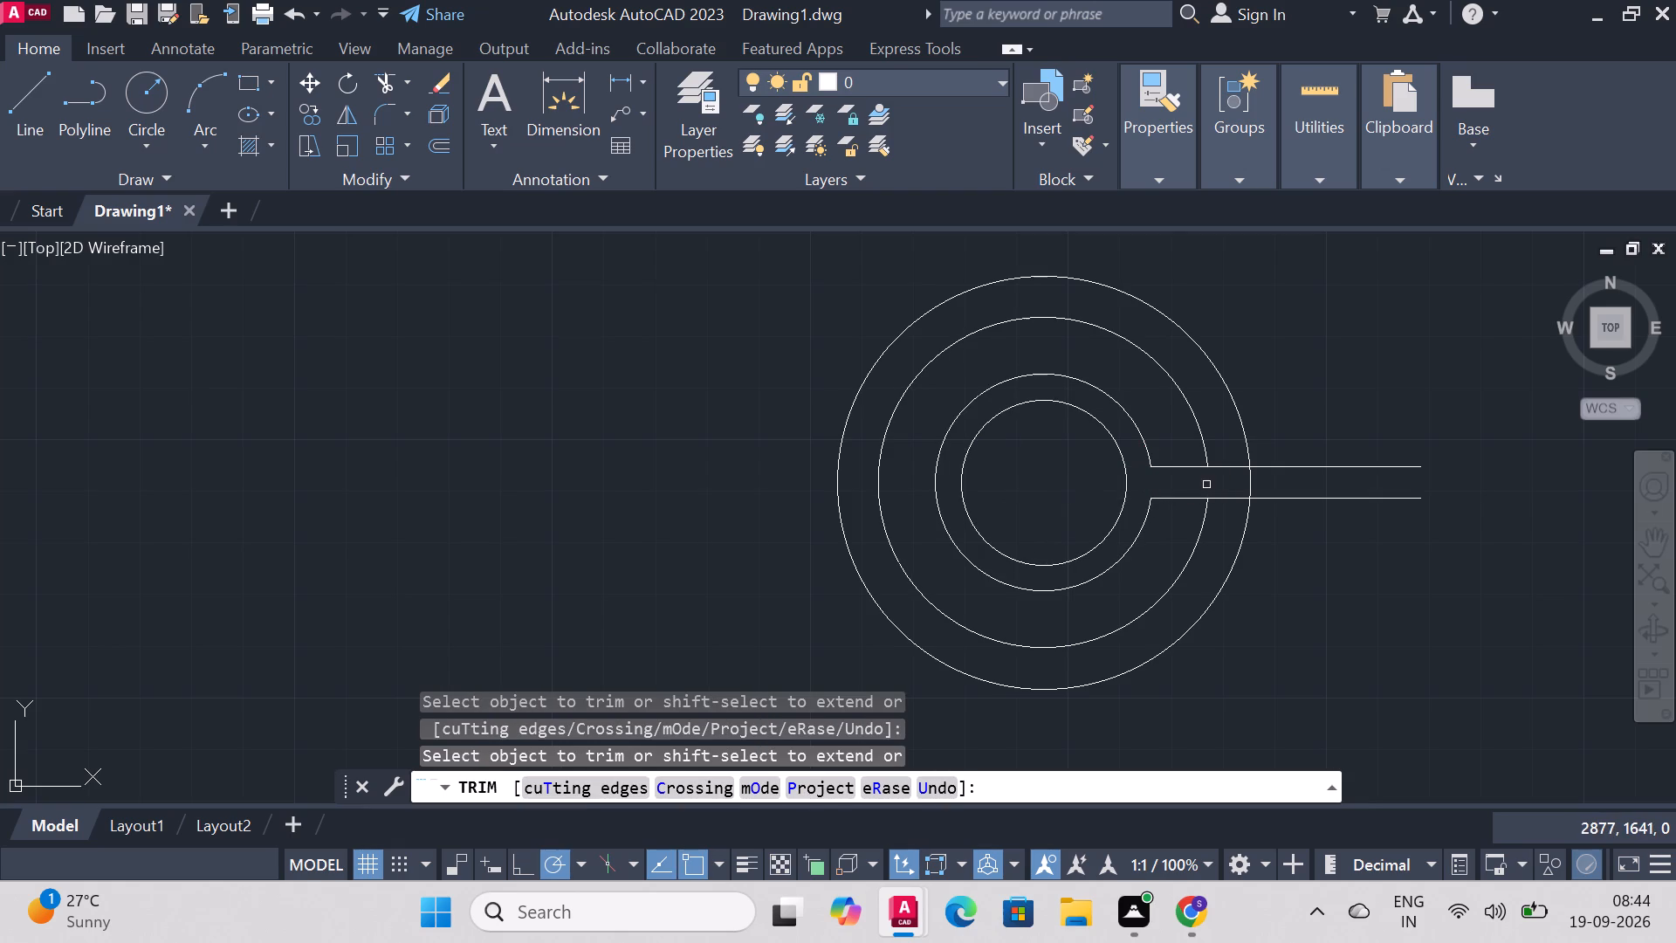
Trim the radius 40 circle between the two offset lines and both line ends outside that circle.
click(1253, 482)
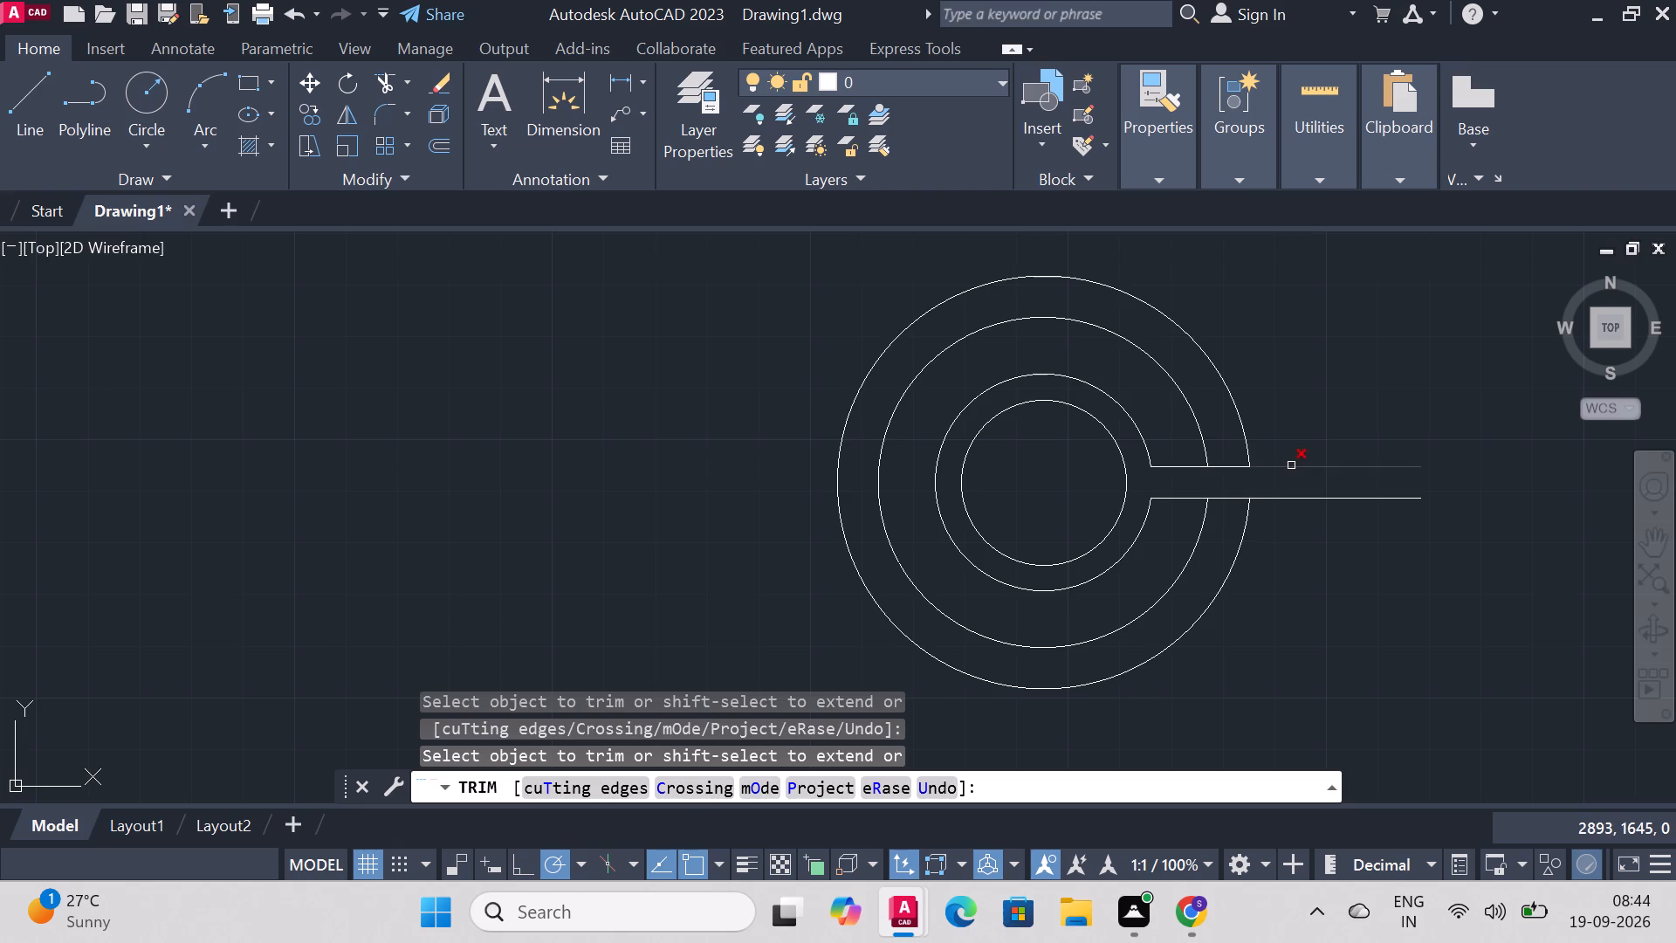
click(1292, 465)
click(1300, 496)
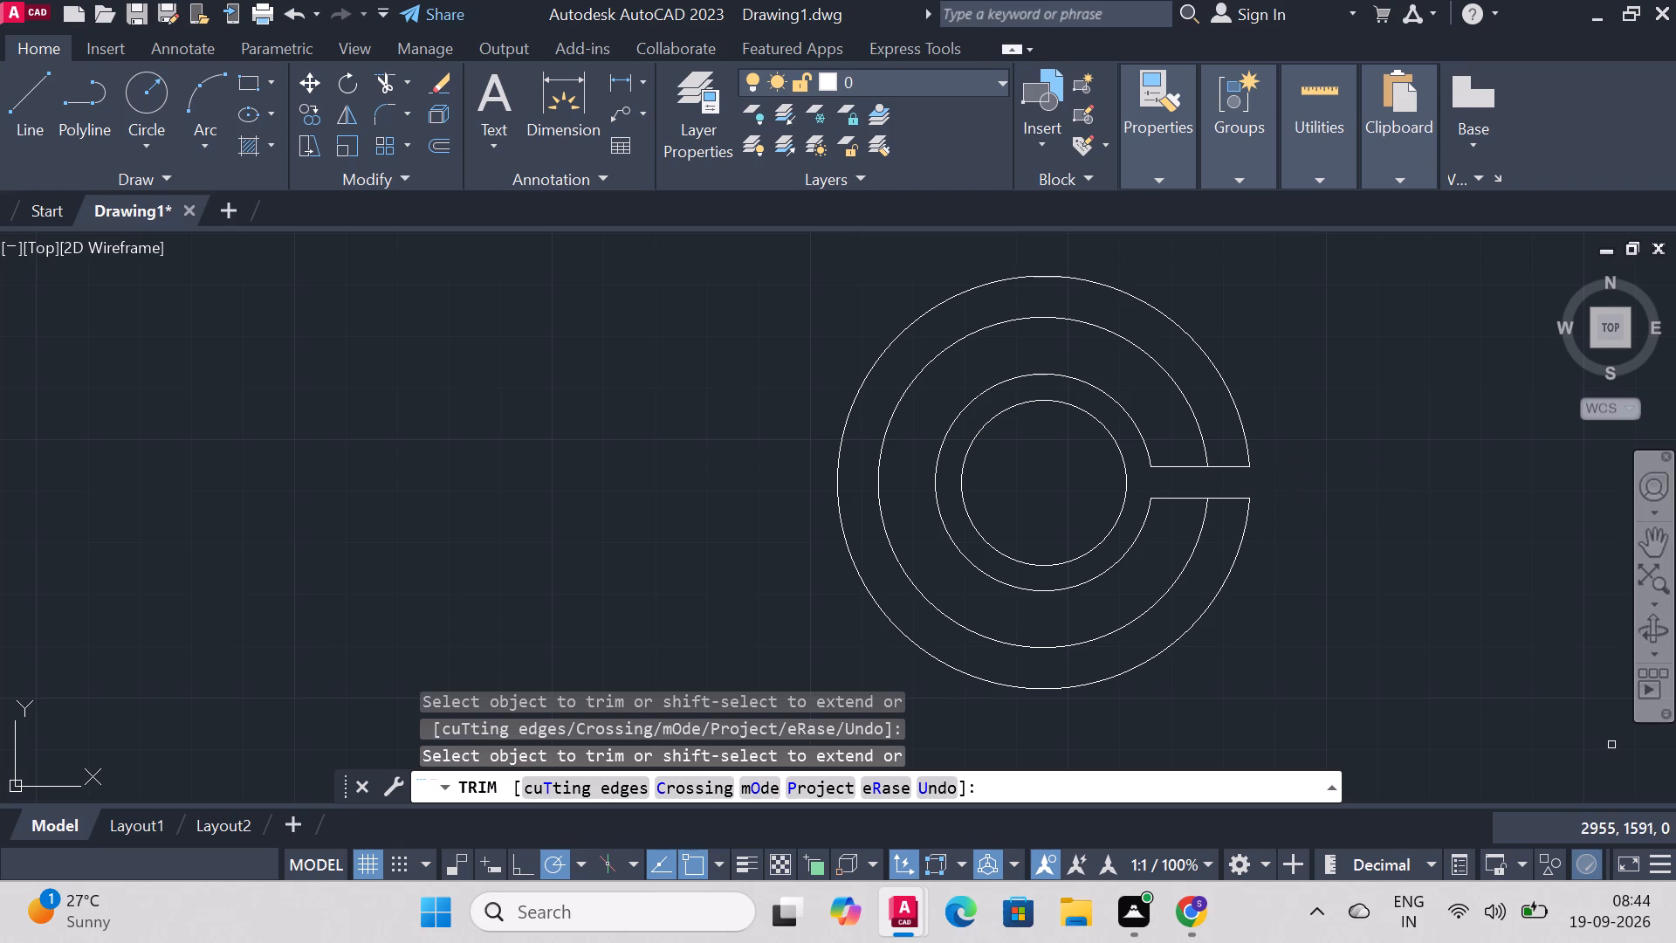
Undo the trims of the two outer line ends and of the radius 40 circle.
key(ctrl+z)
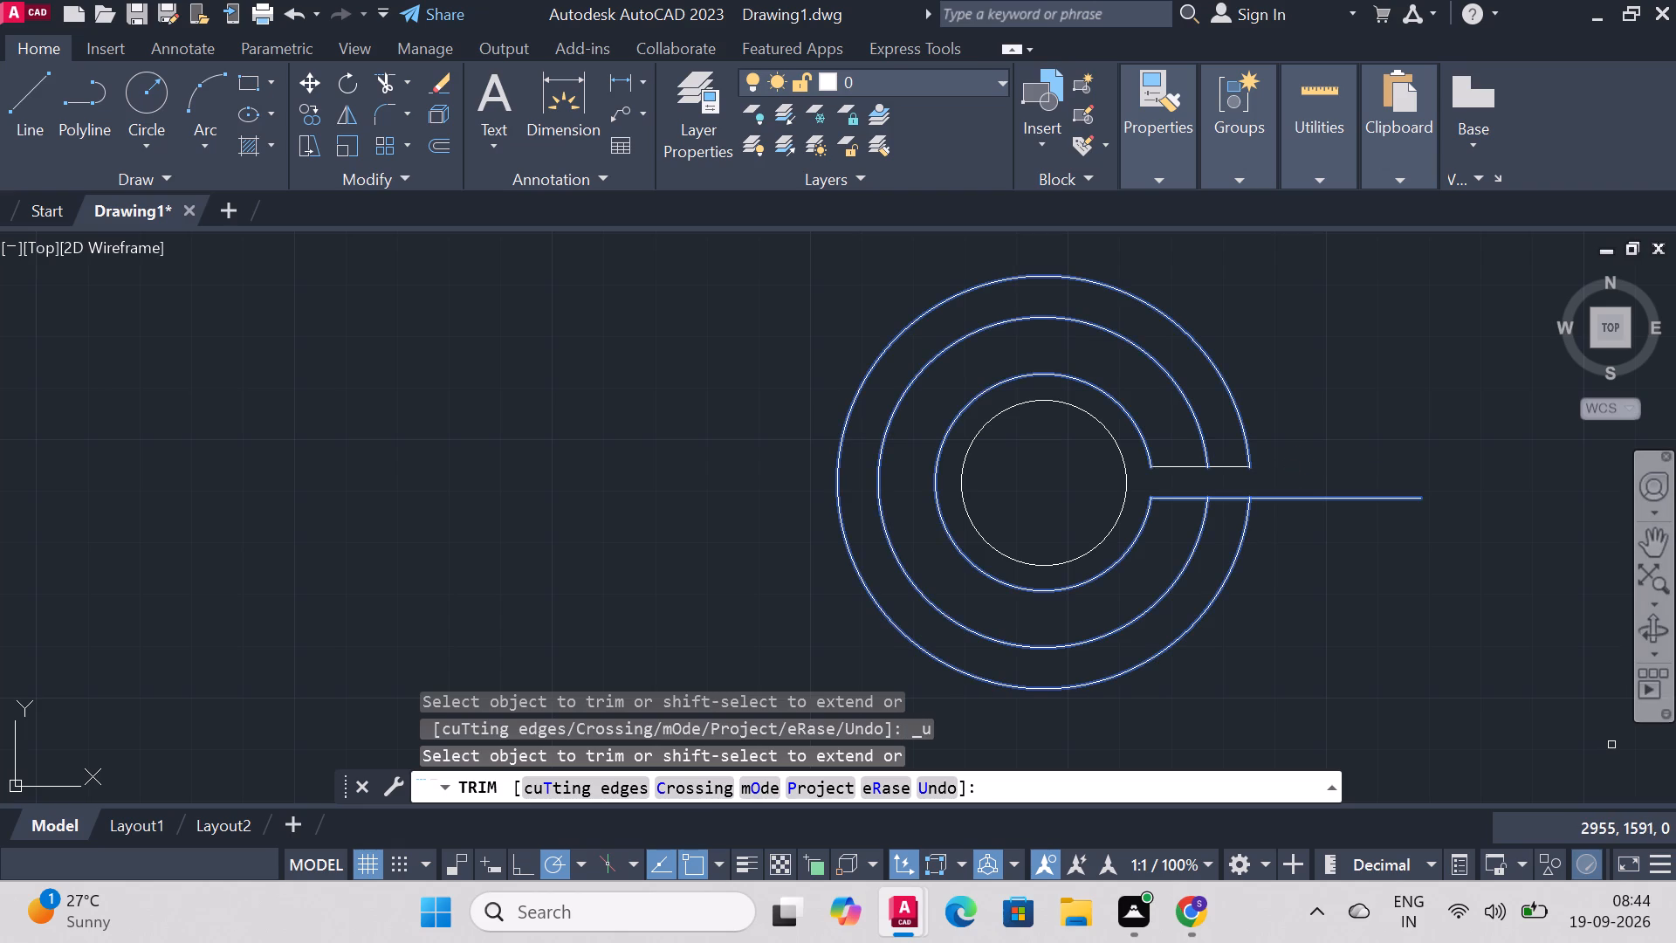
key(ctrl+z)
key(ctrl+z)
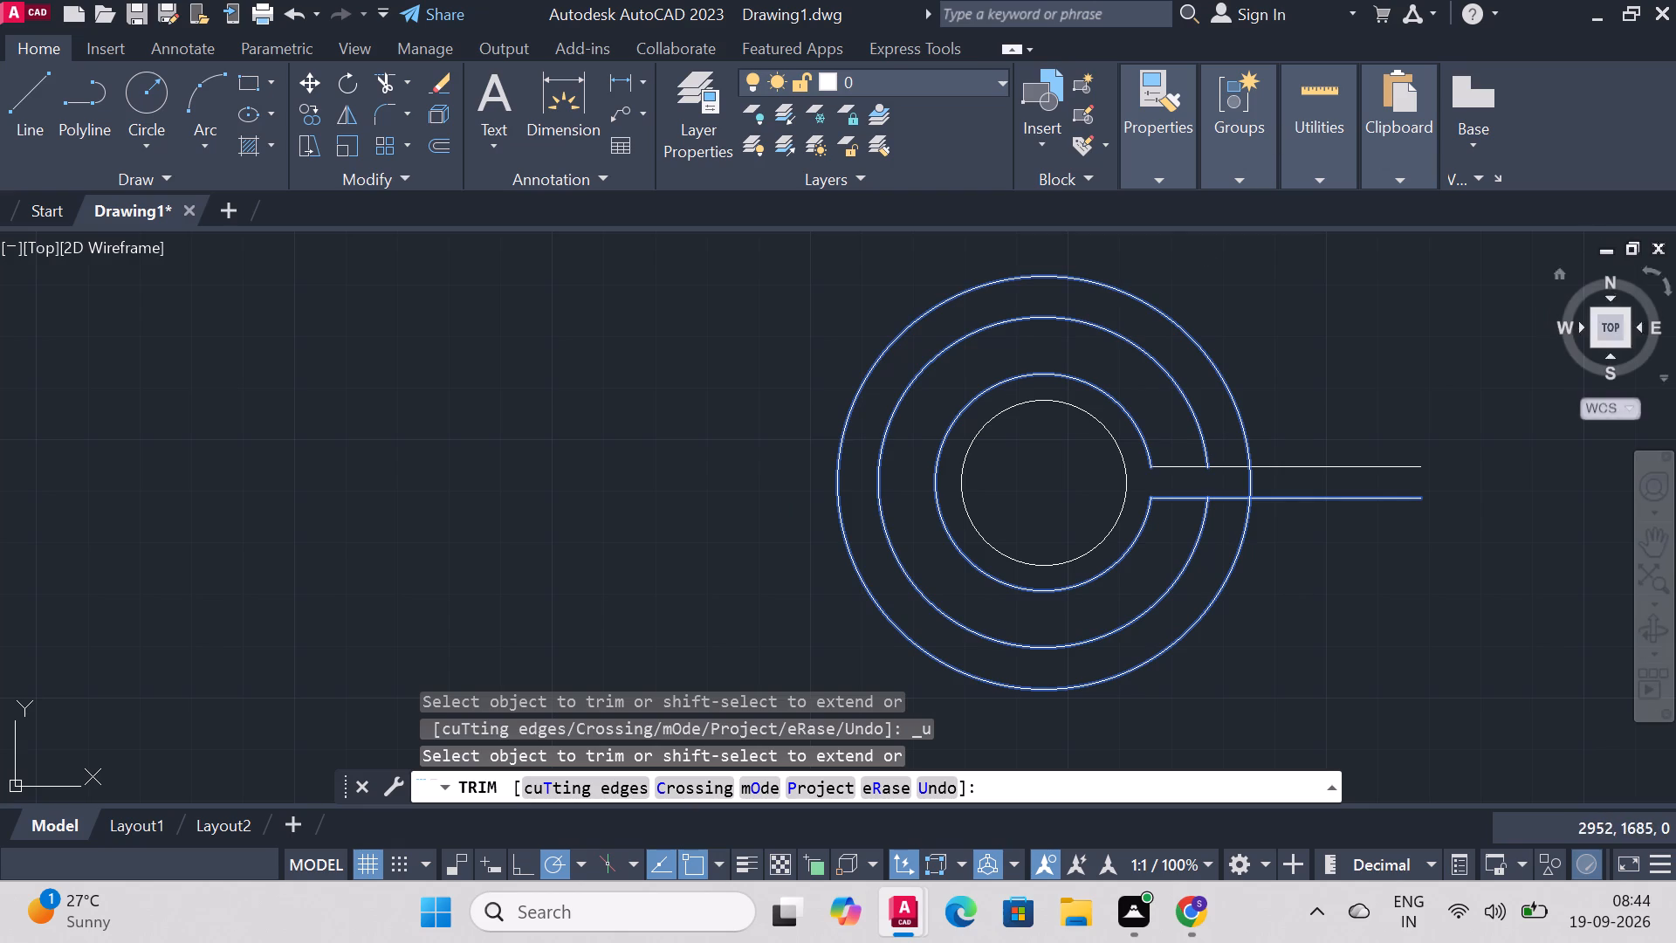
Trim the ends of both offset lines outside the radius 40 circle, leaving the circle whole.
click(1323, 460)
click(1322, 470)
click(1325, 499)
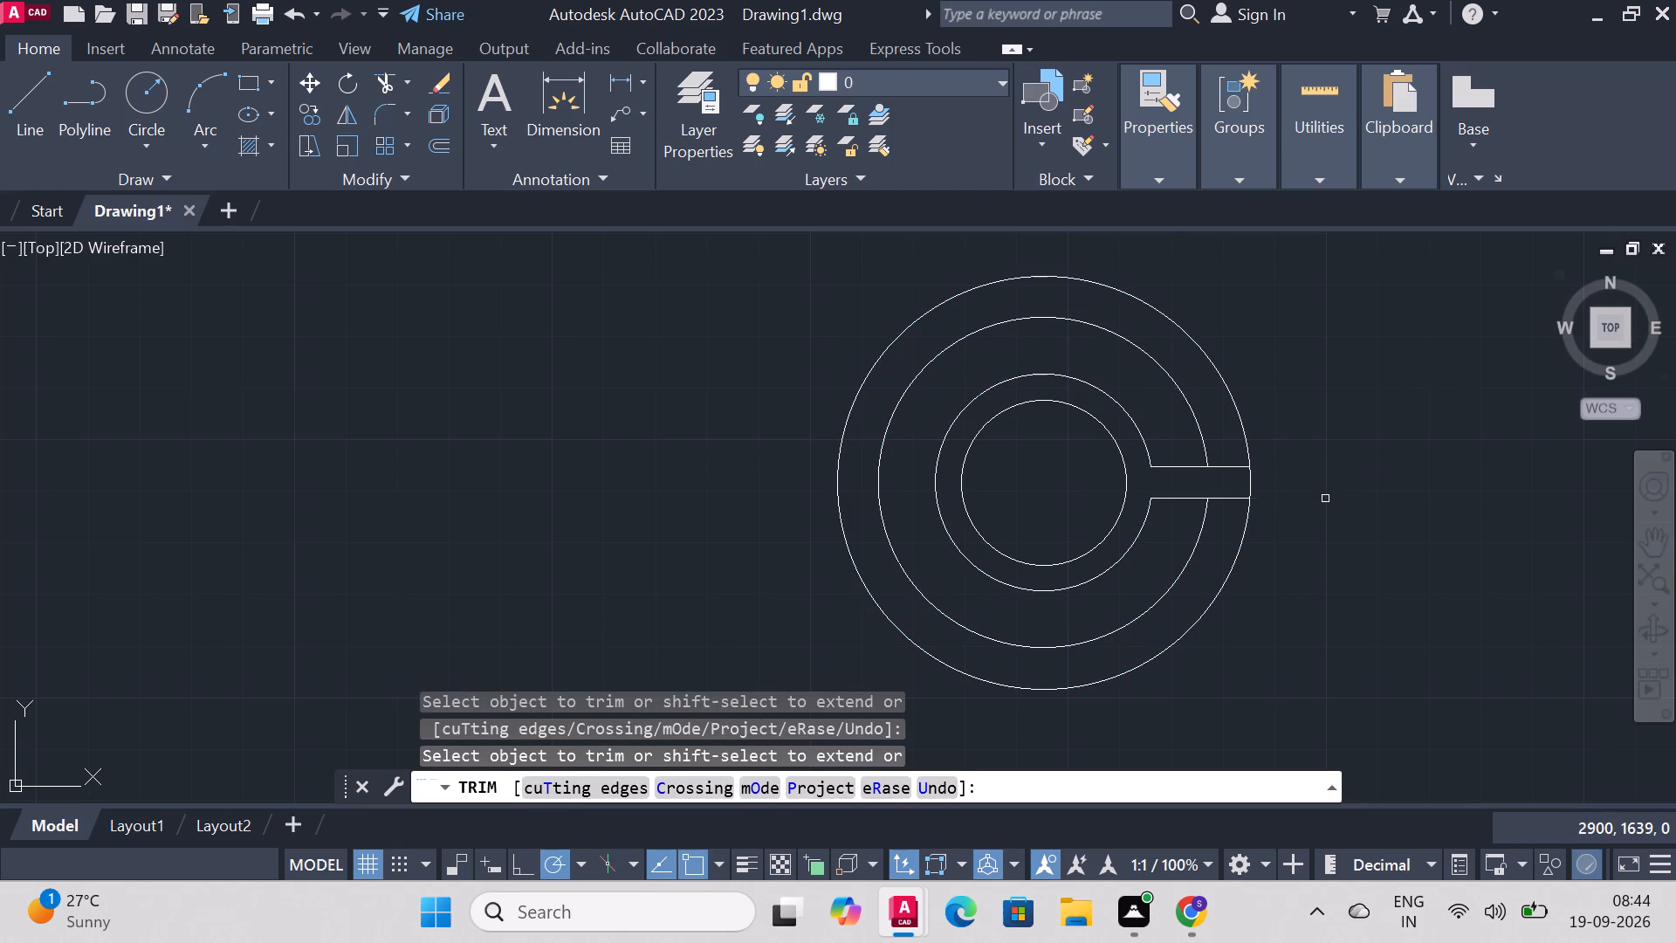
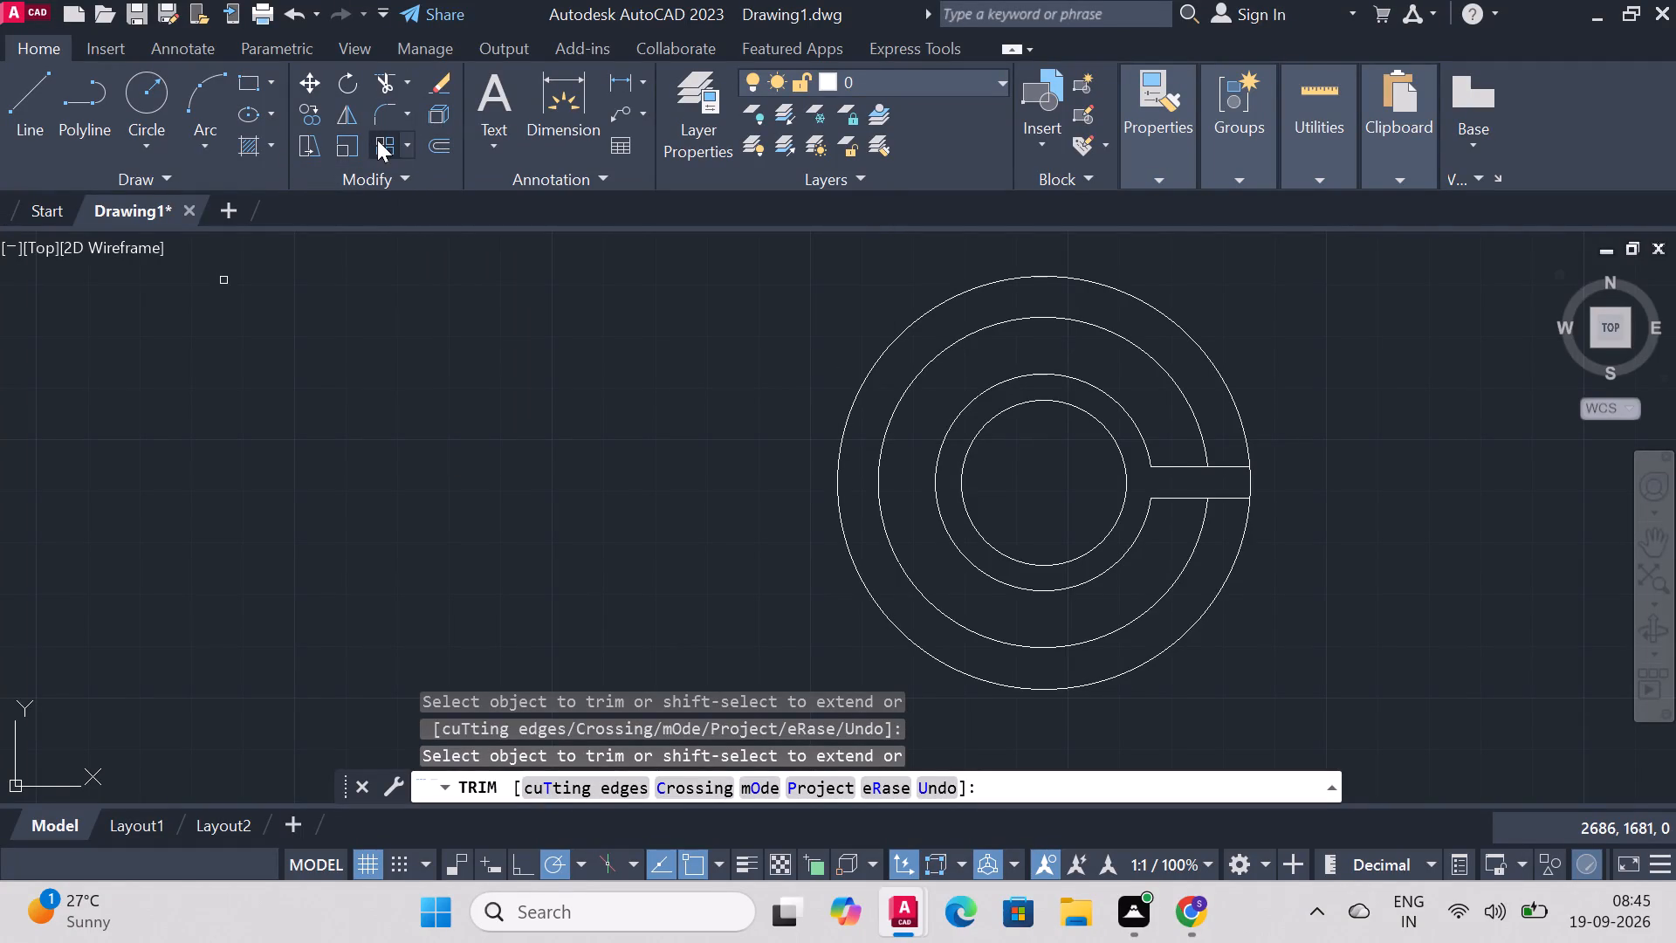
Create a polar array of the two rib lines about the circles' center with 6 items over 360 degrees.
click(404, 147)
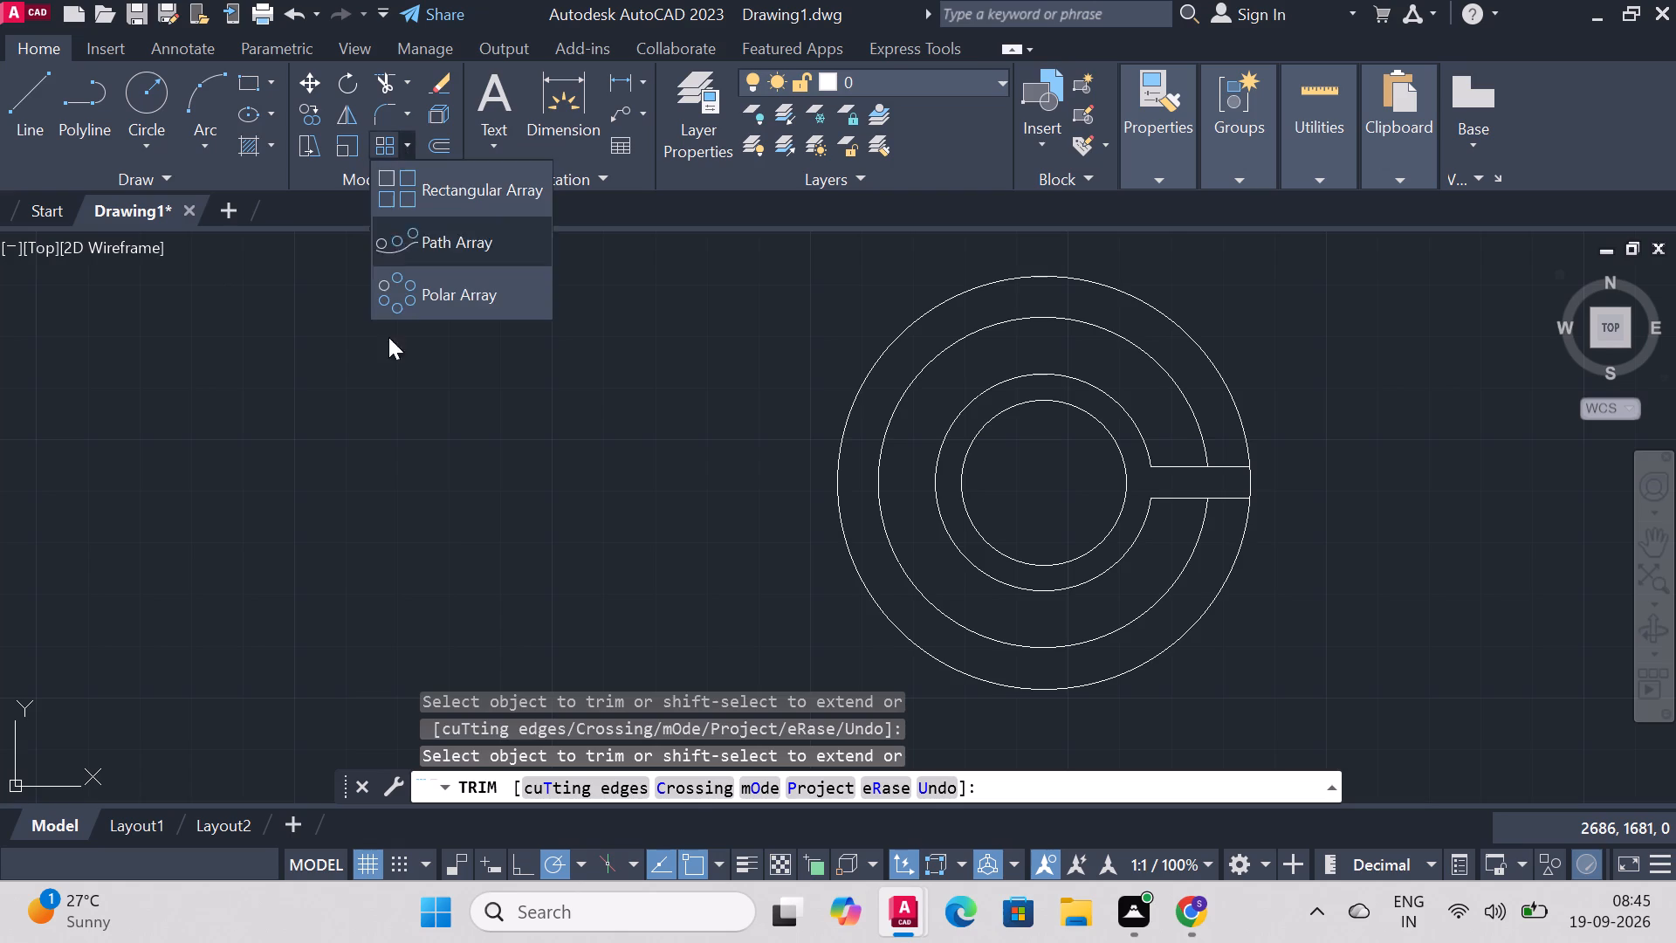
click(434, 307)
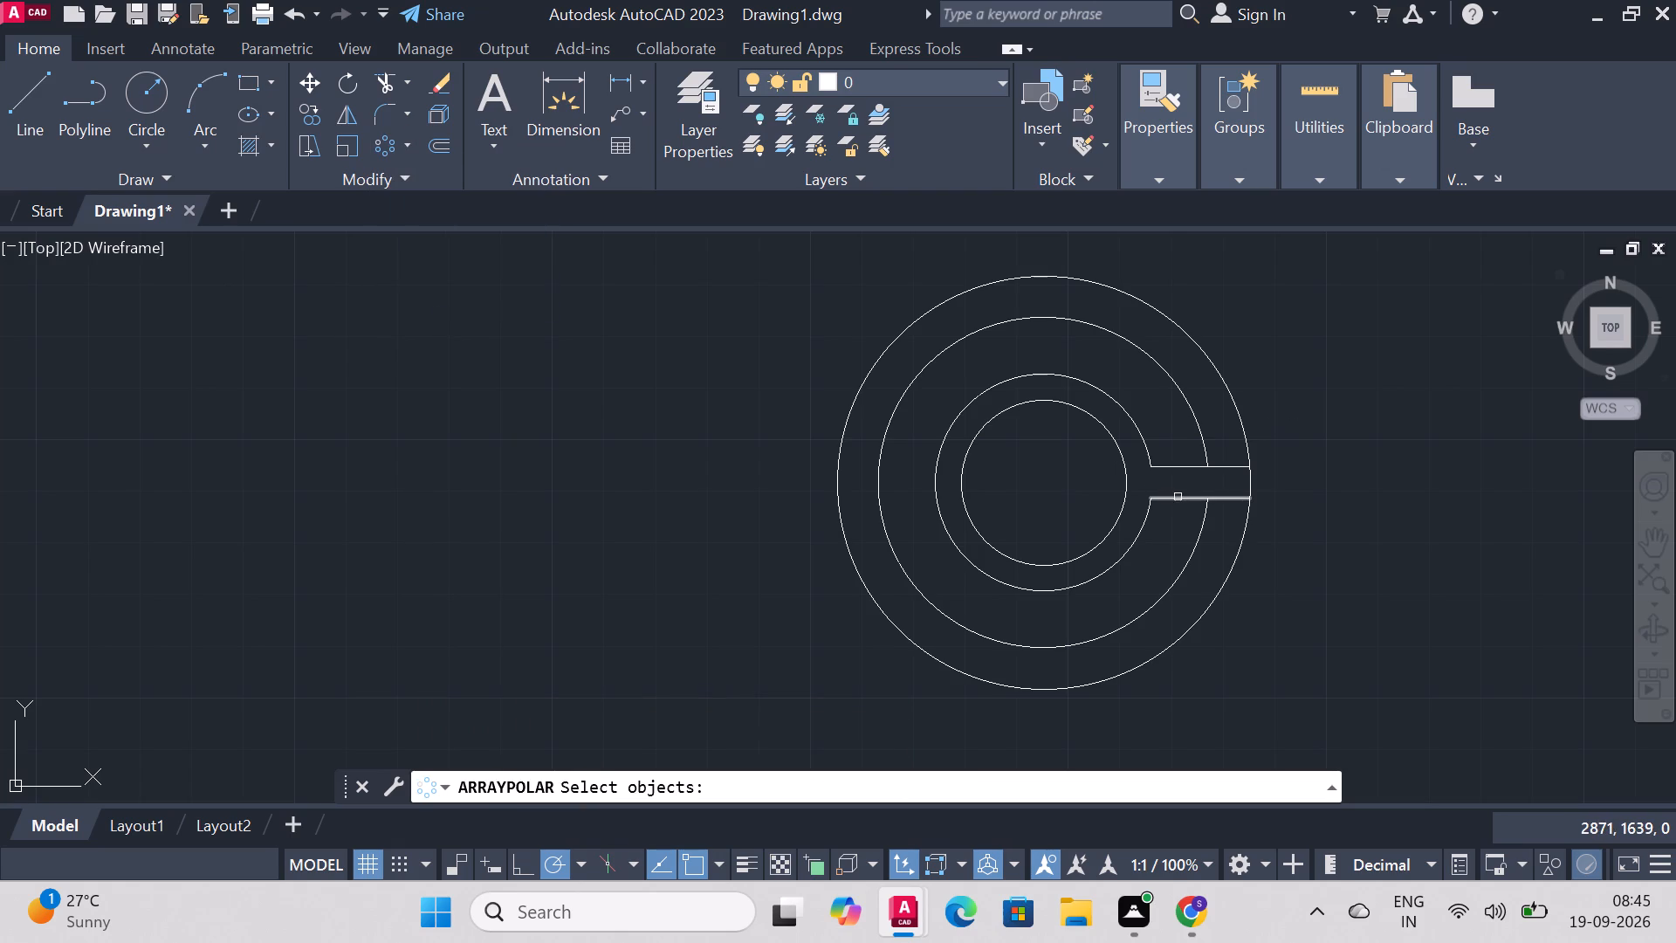
click(1178, 498)
click(1179, 467)
click(1020, 468)
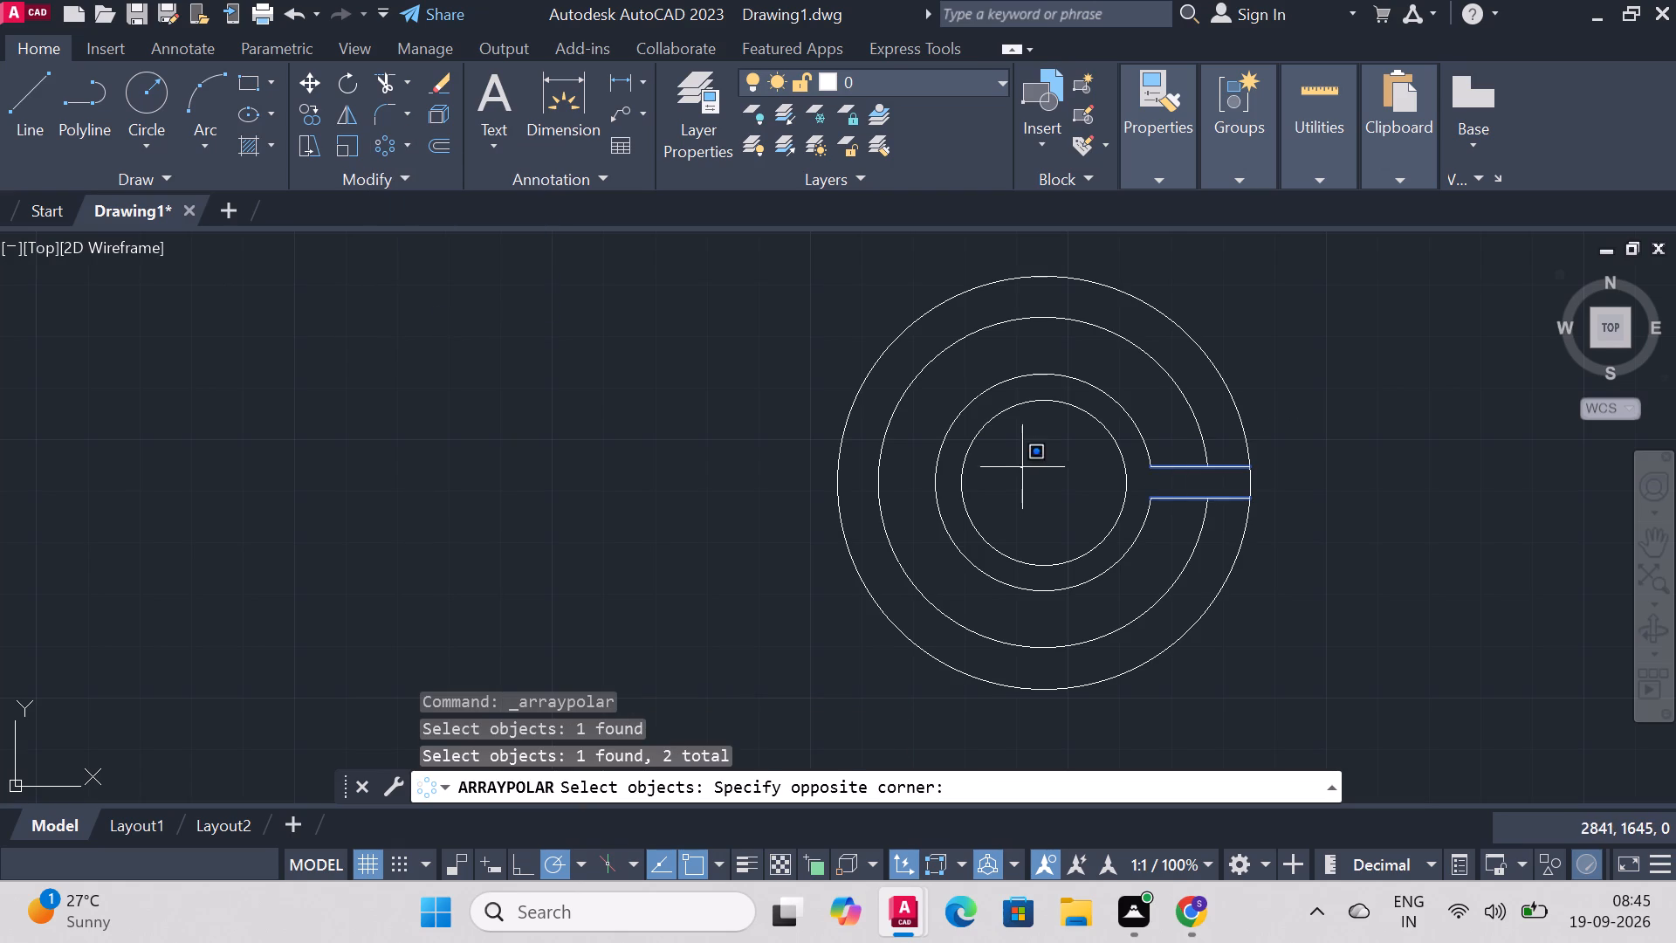
click(1050, 481)
right_click(1265, 392)
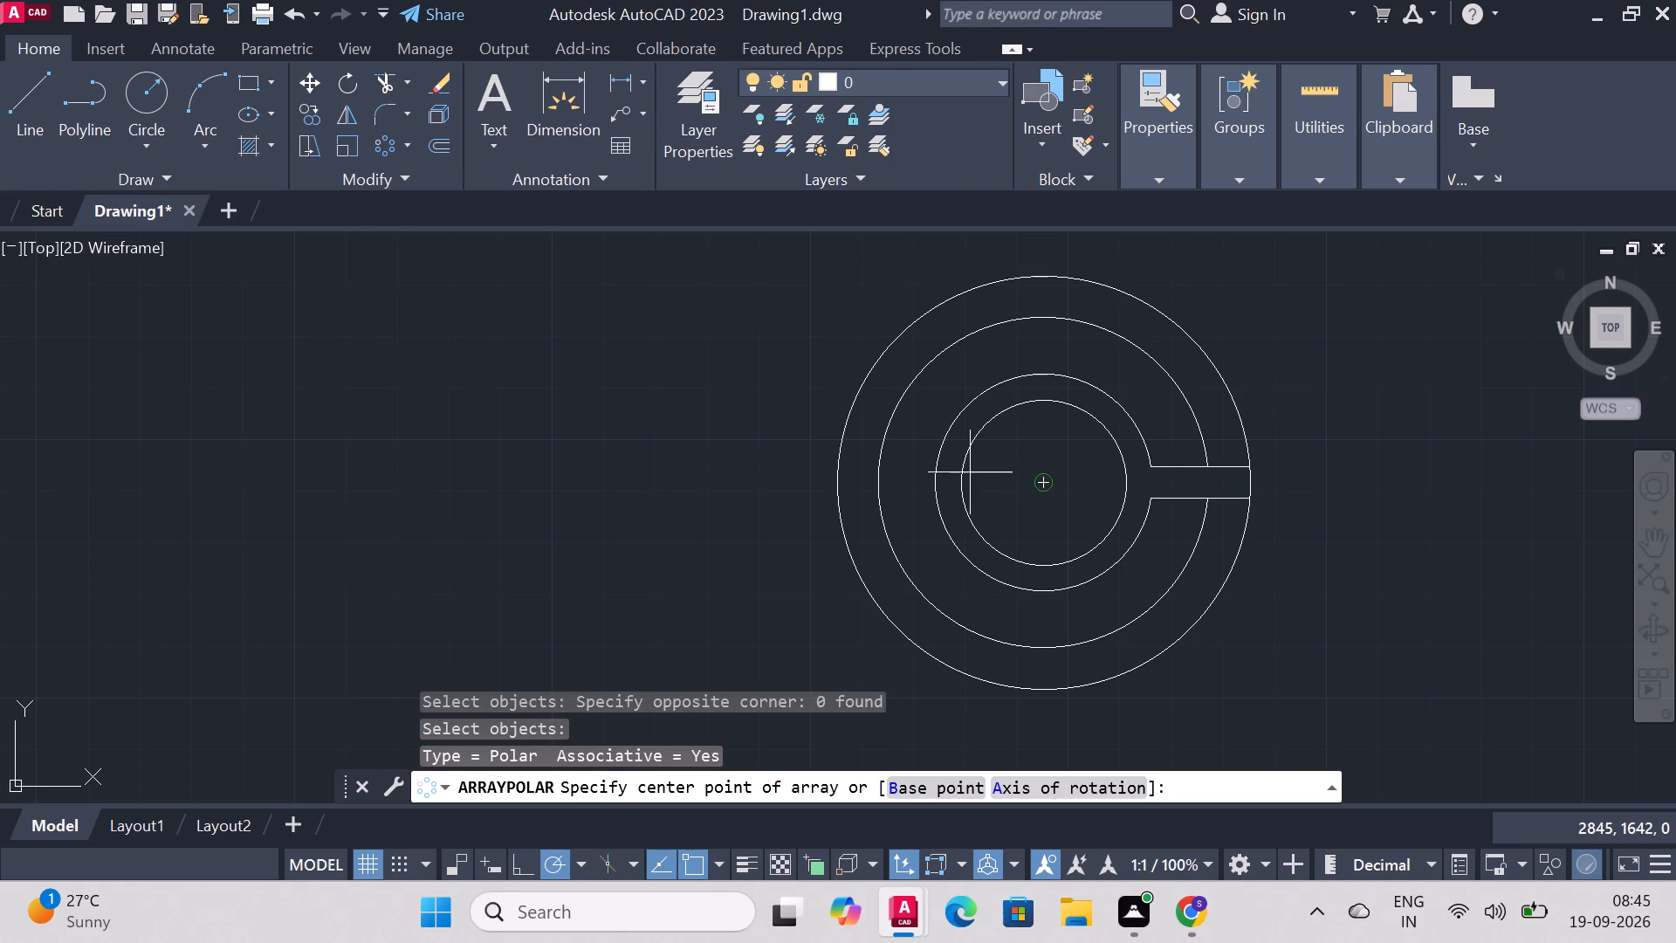
click(1038, 479)
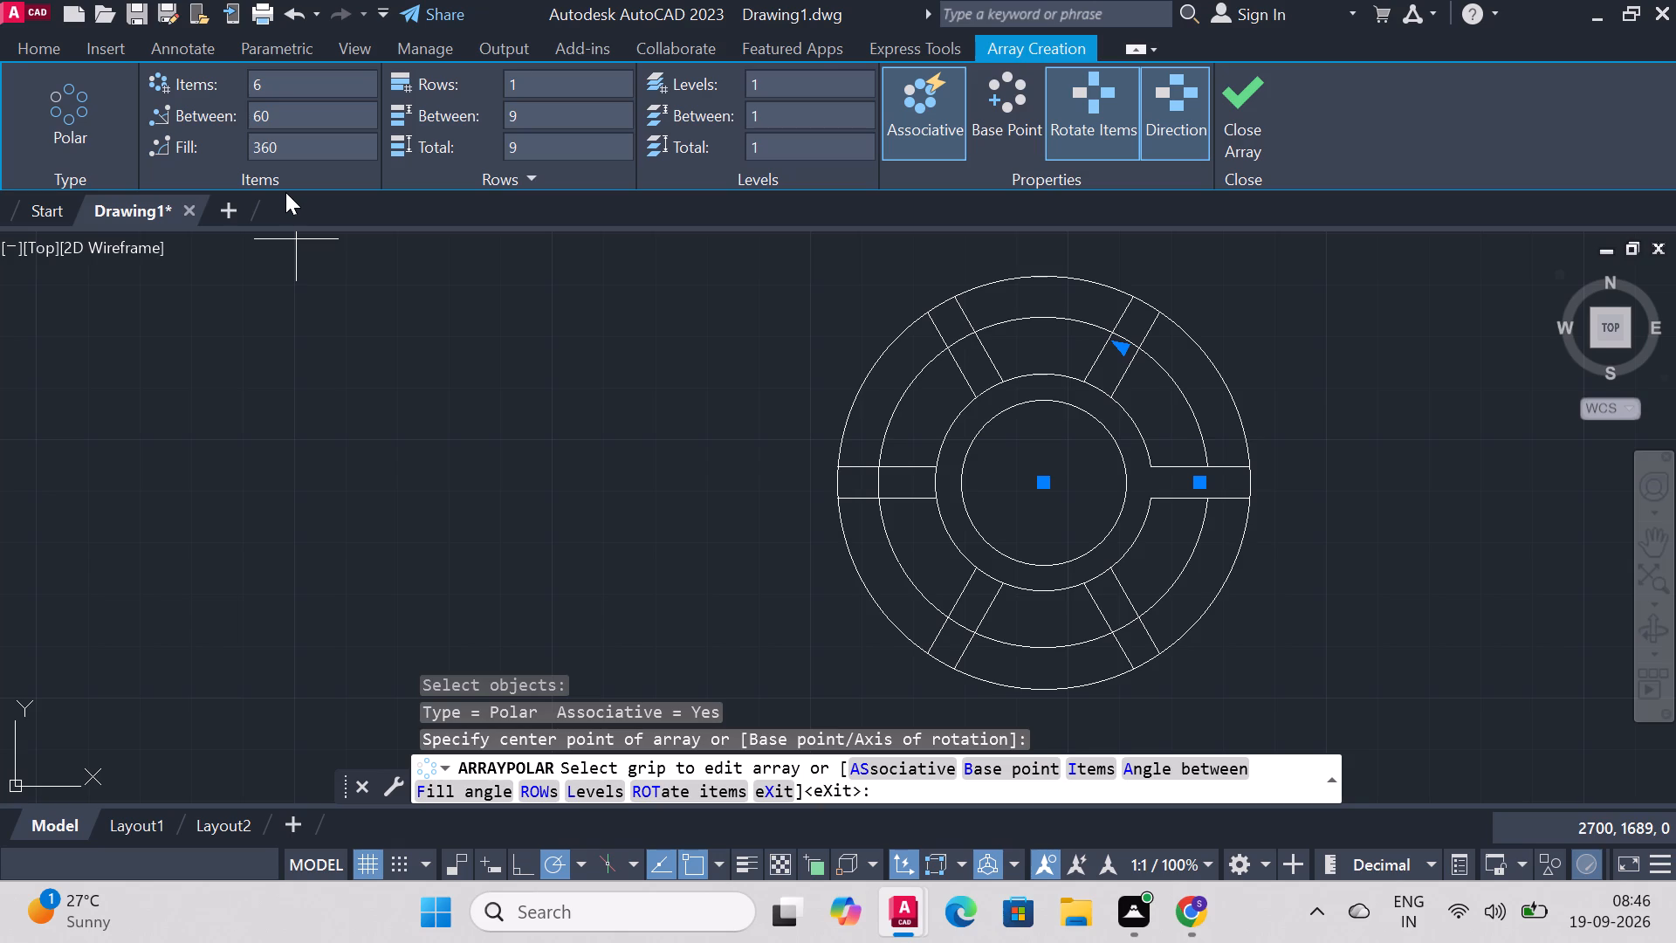
click(1269, 104)
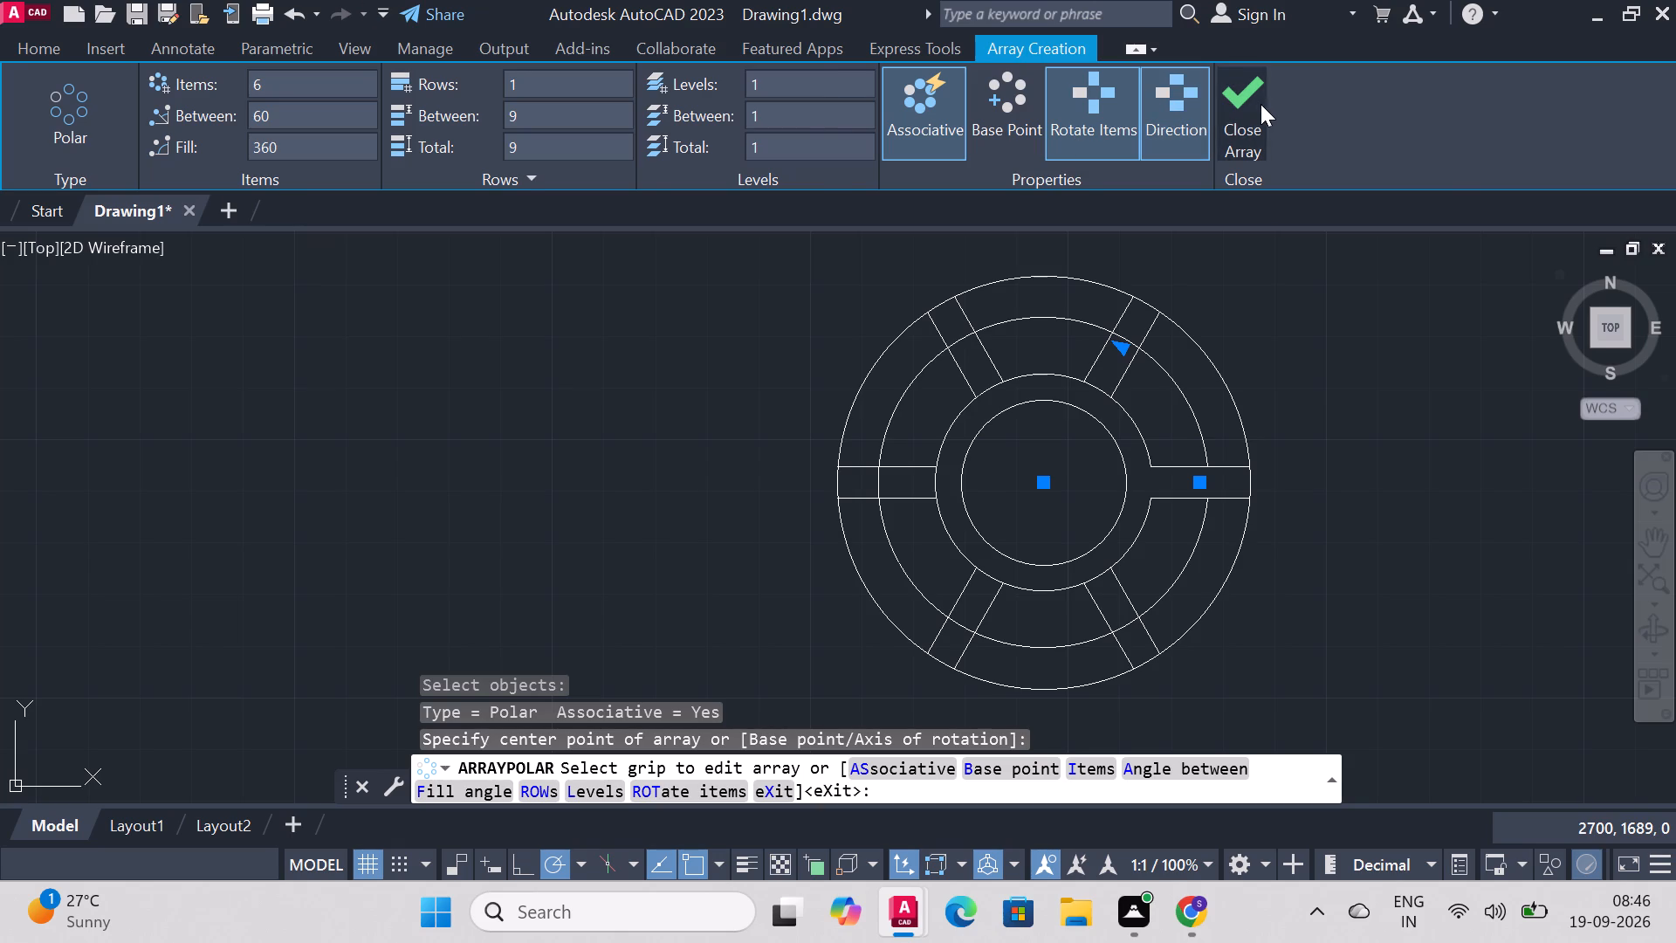
click(1254, 107)
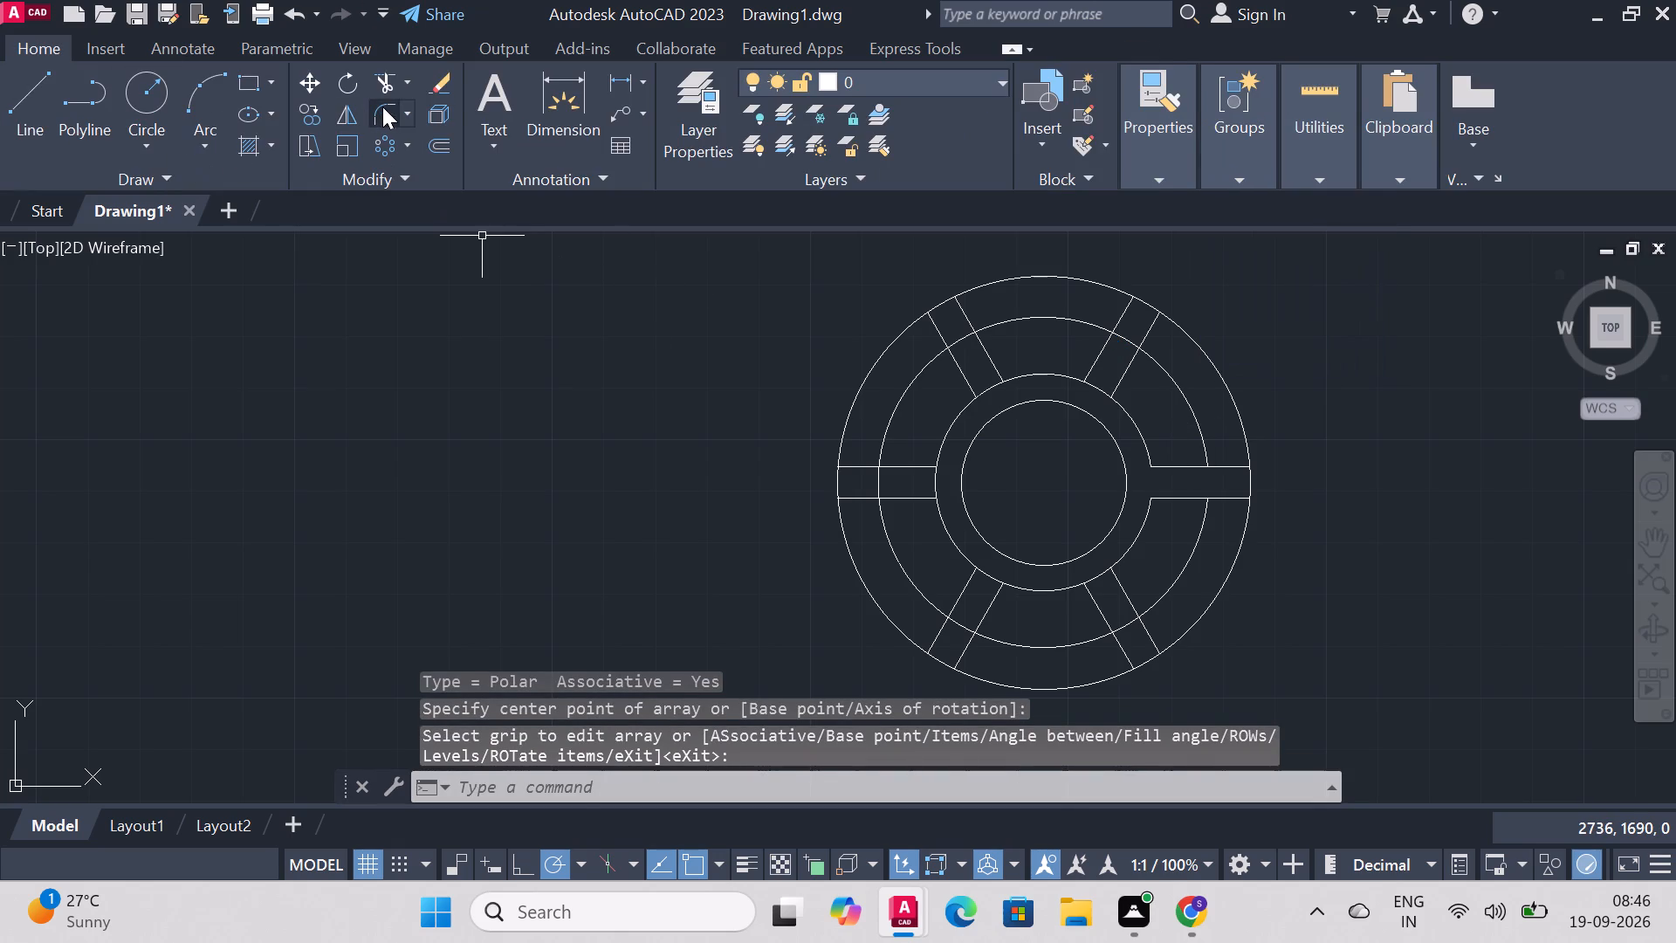
Trim the radius 21 circle between the paired lines of each of the five new ribs.
click(395, 87)
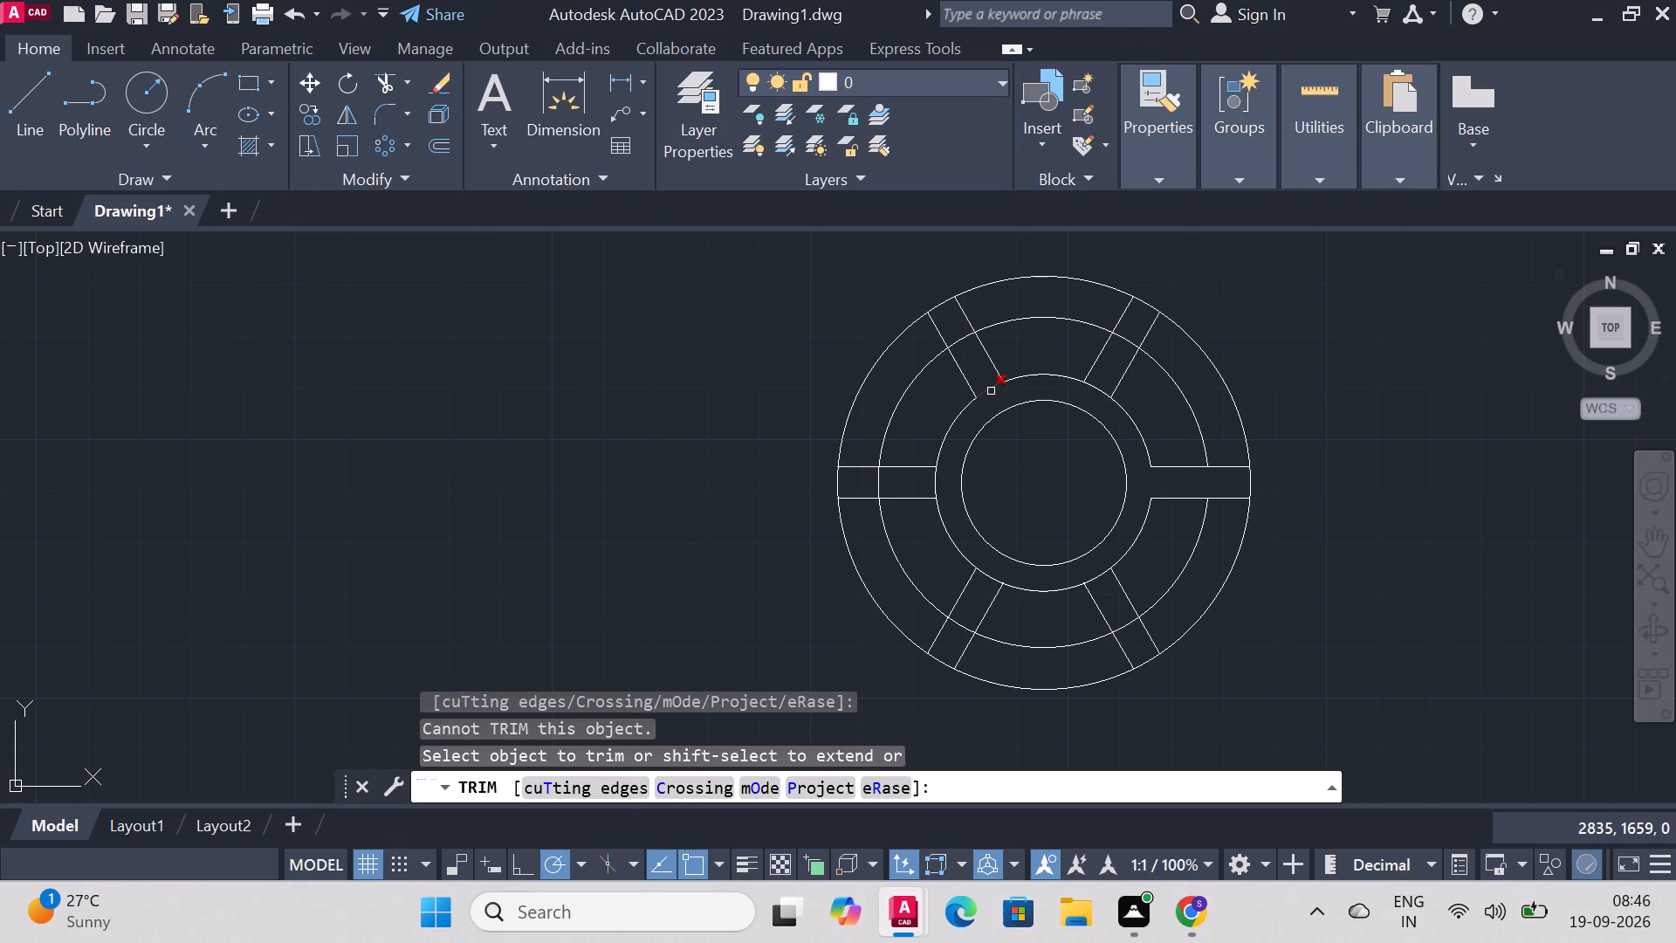
click(991, 391)
click(1098, 387)
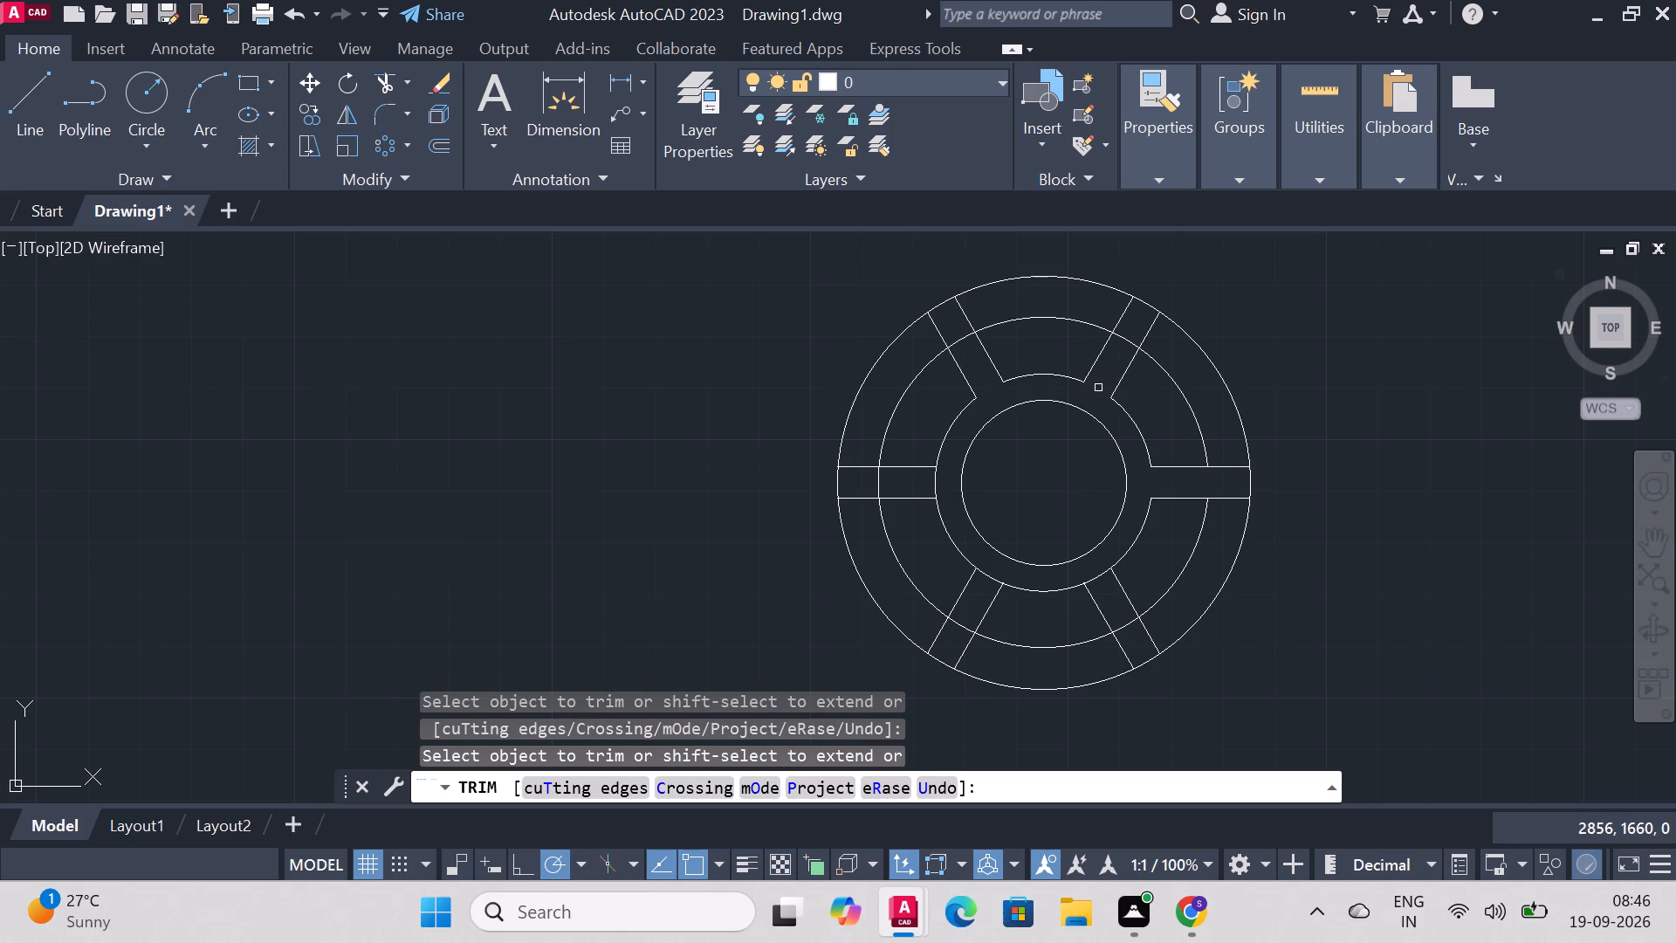
click(935, 485)
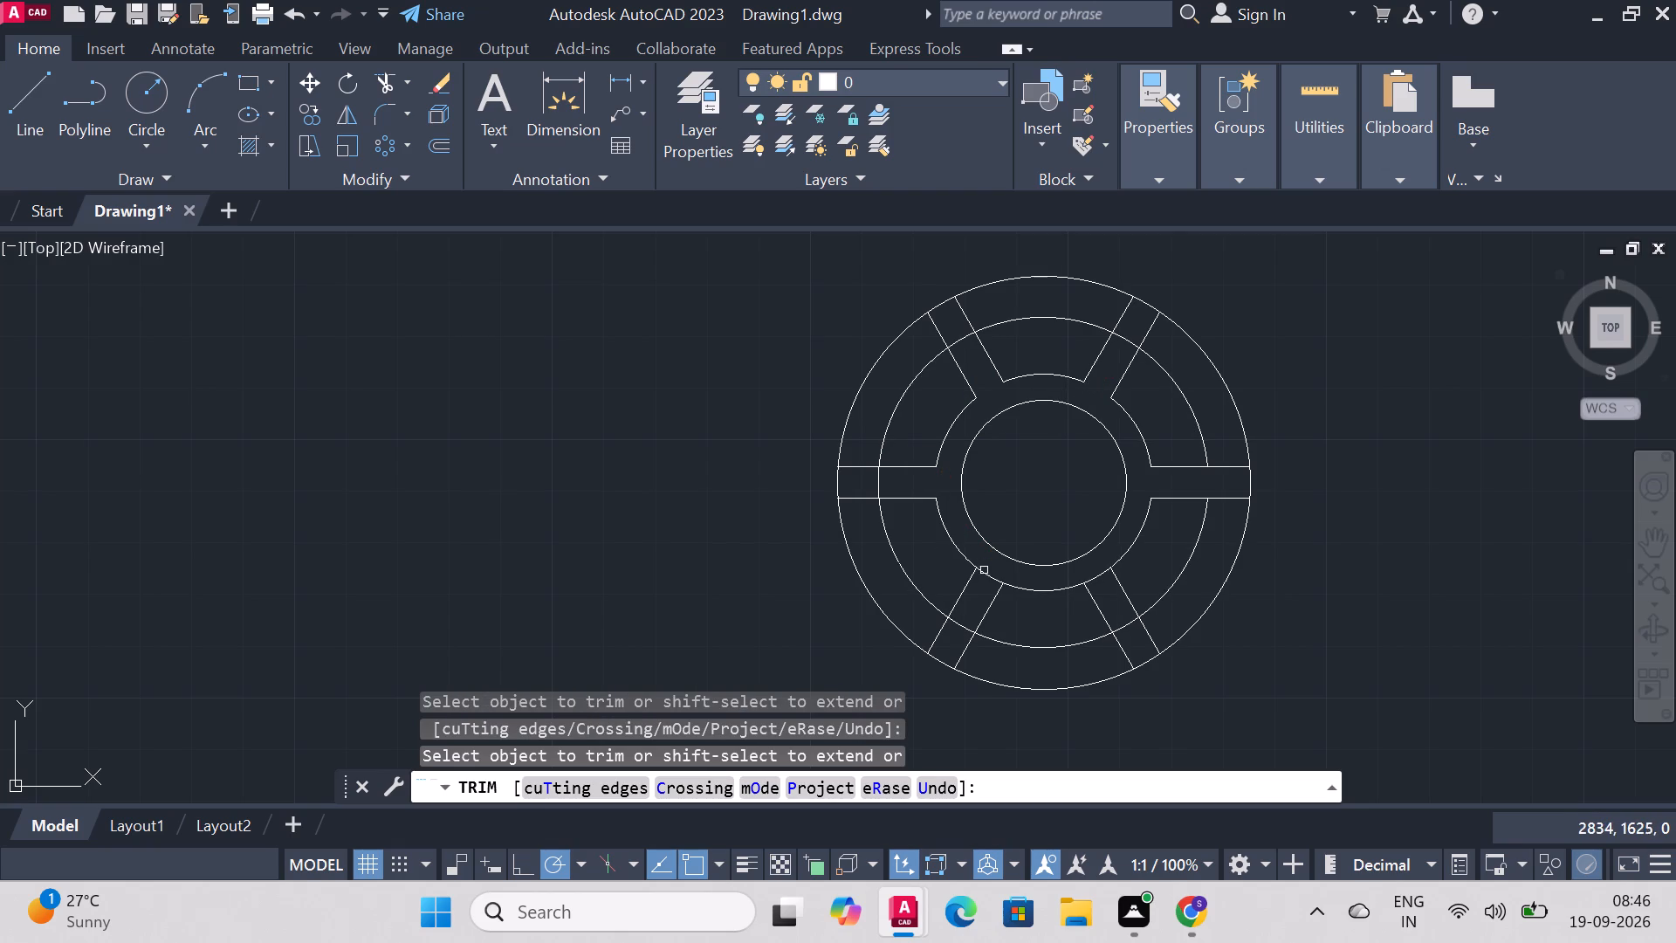
click(985, 575)
click(1096, 582)
Trim the radius 32 circle between the paired lines of each of the five new ribs.
click(961, 627)
click(878, 481)
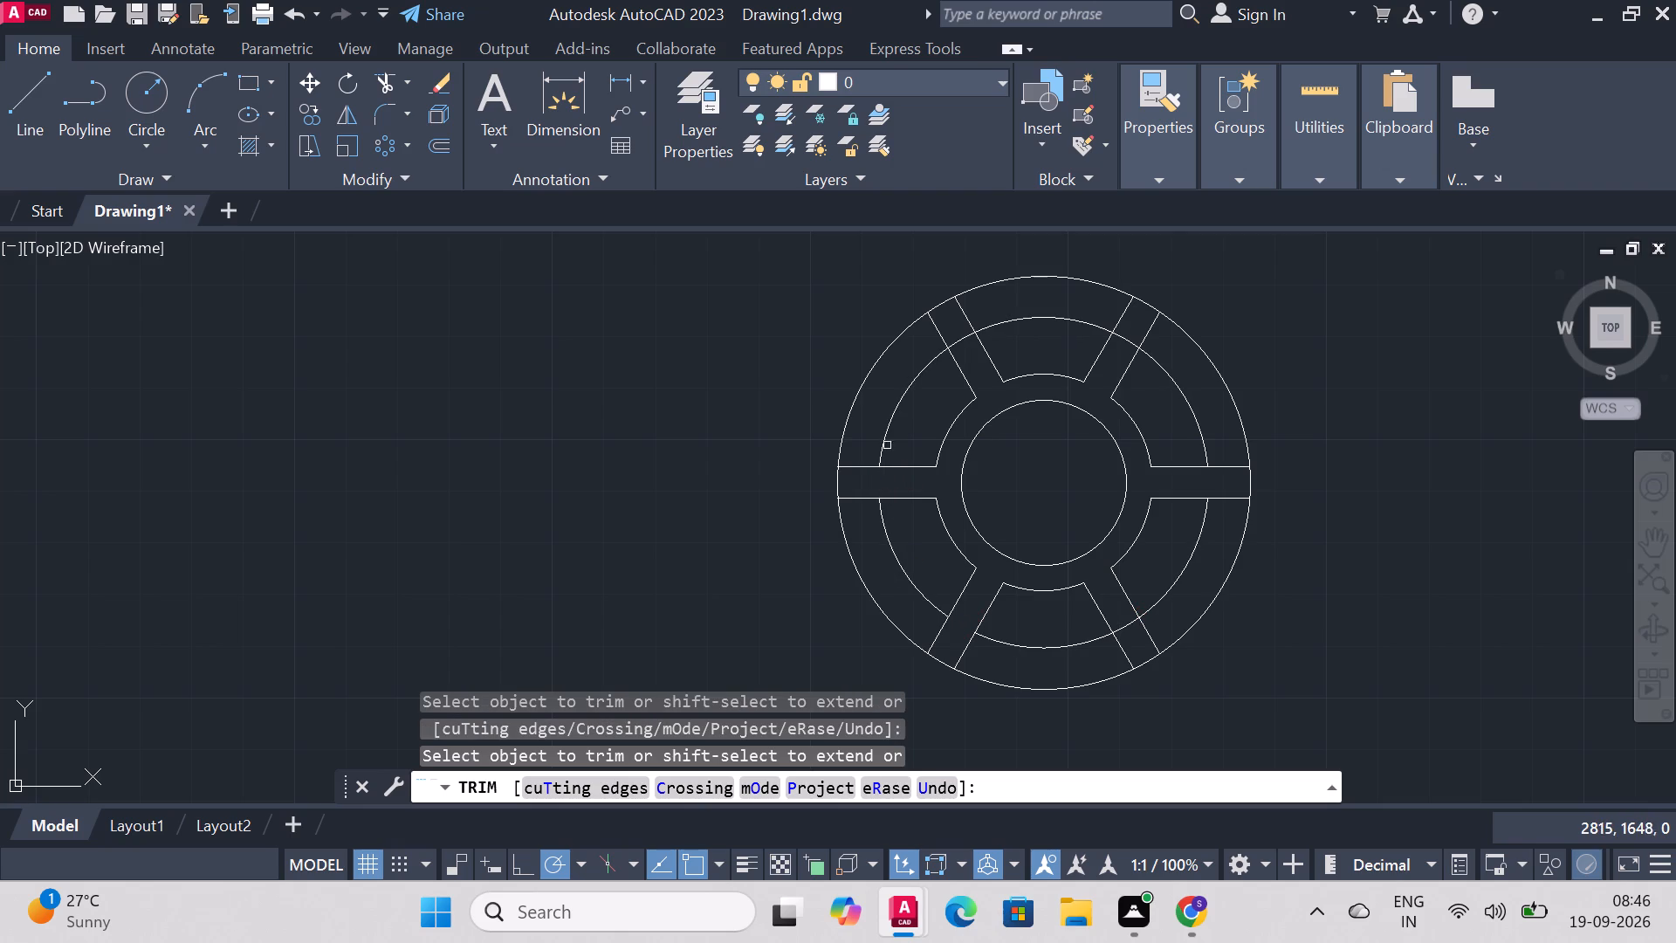
click(960, 337)
click(1132, 345)
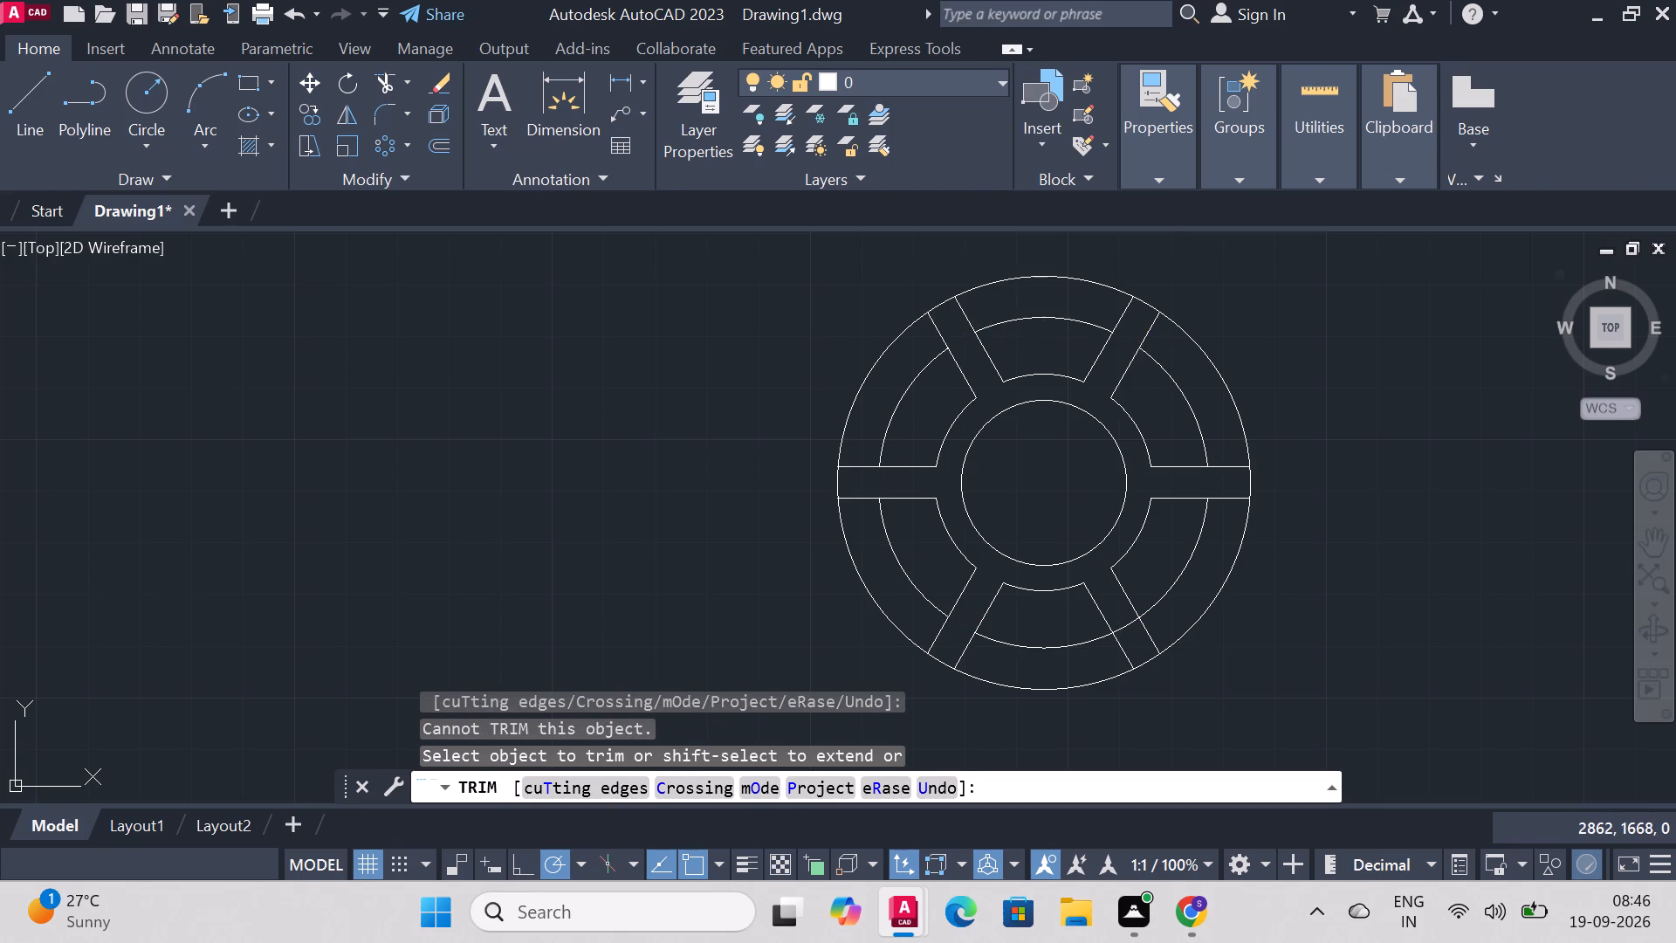
click(1124, 630)
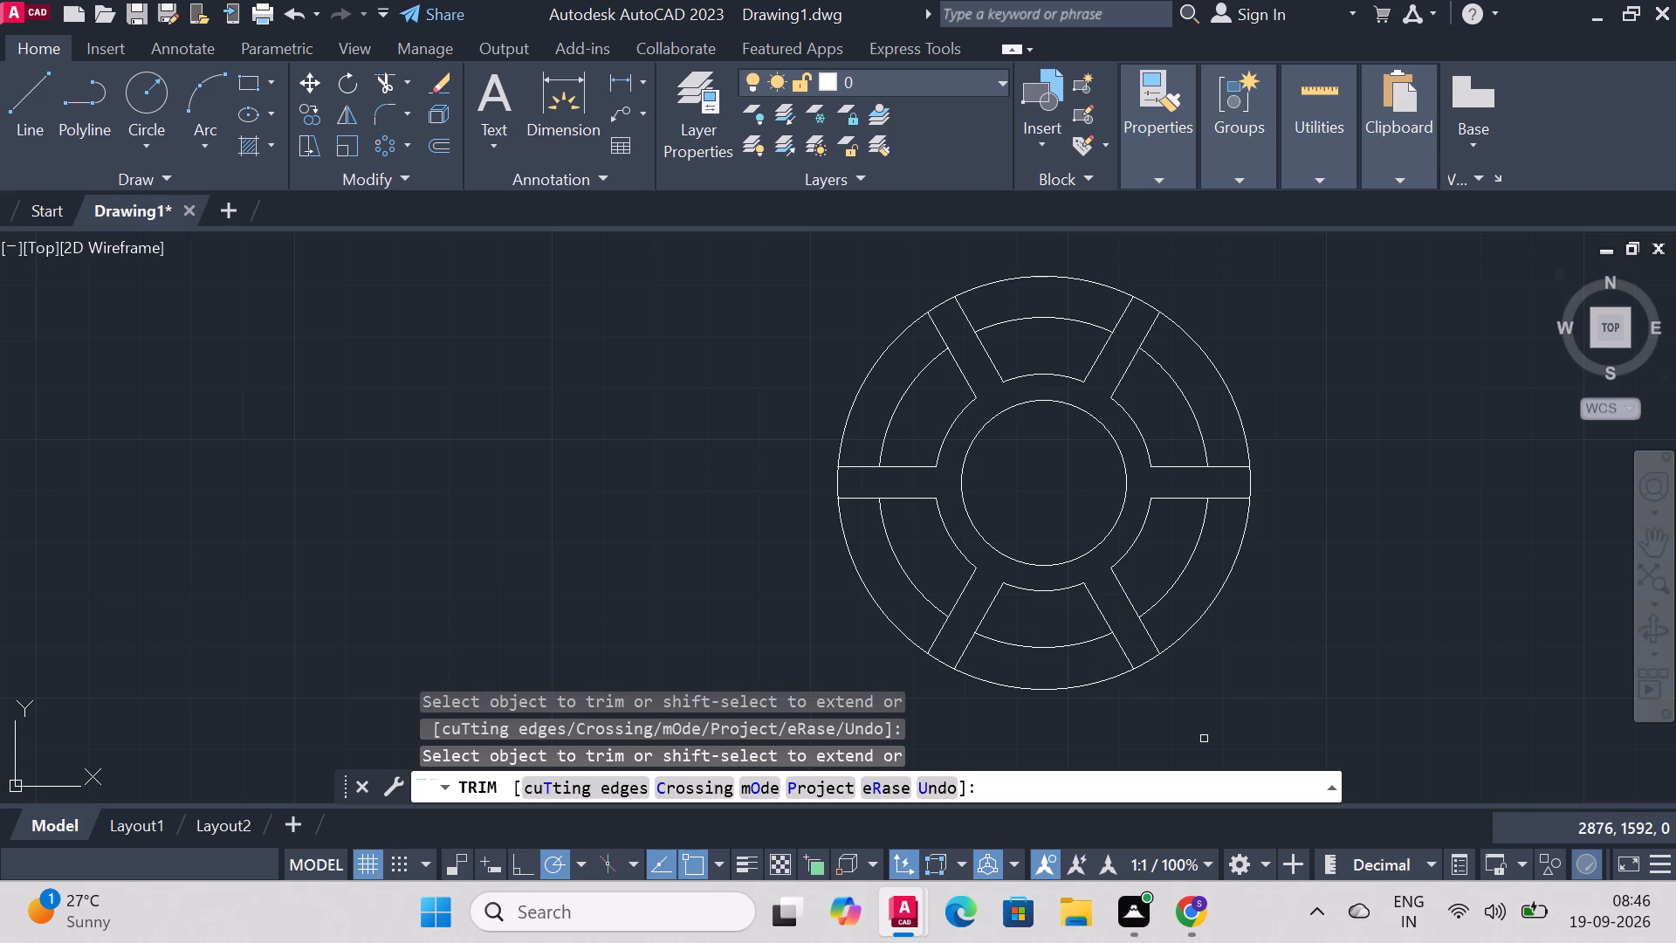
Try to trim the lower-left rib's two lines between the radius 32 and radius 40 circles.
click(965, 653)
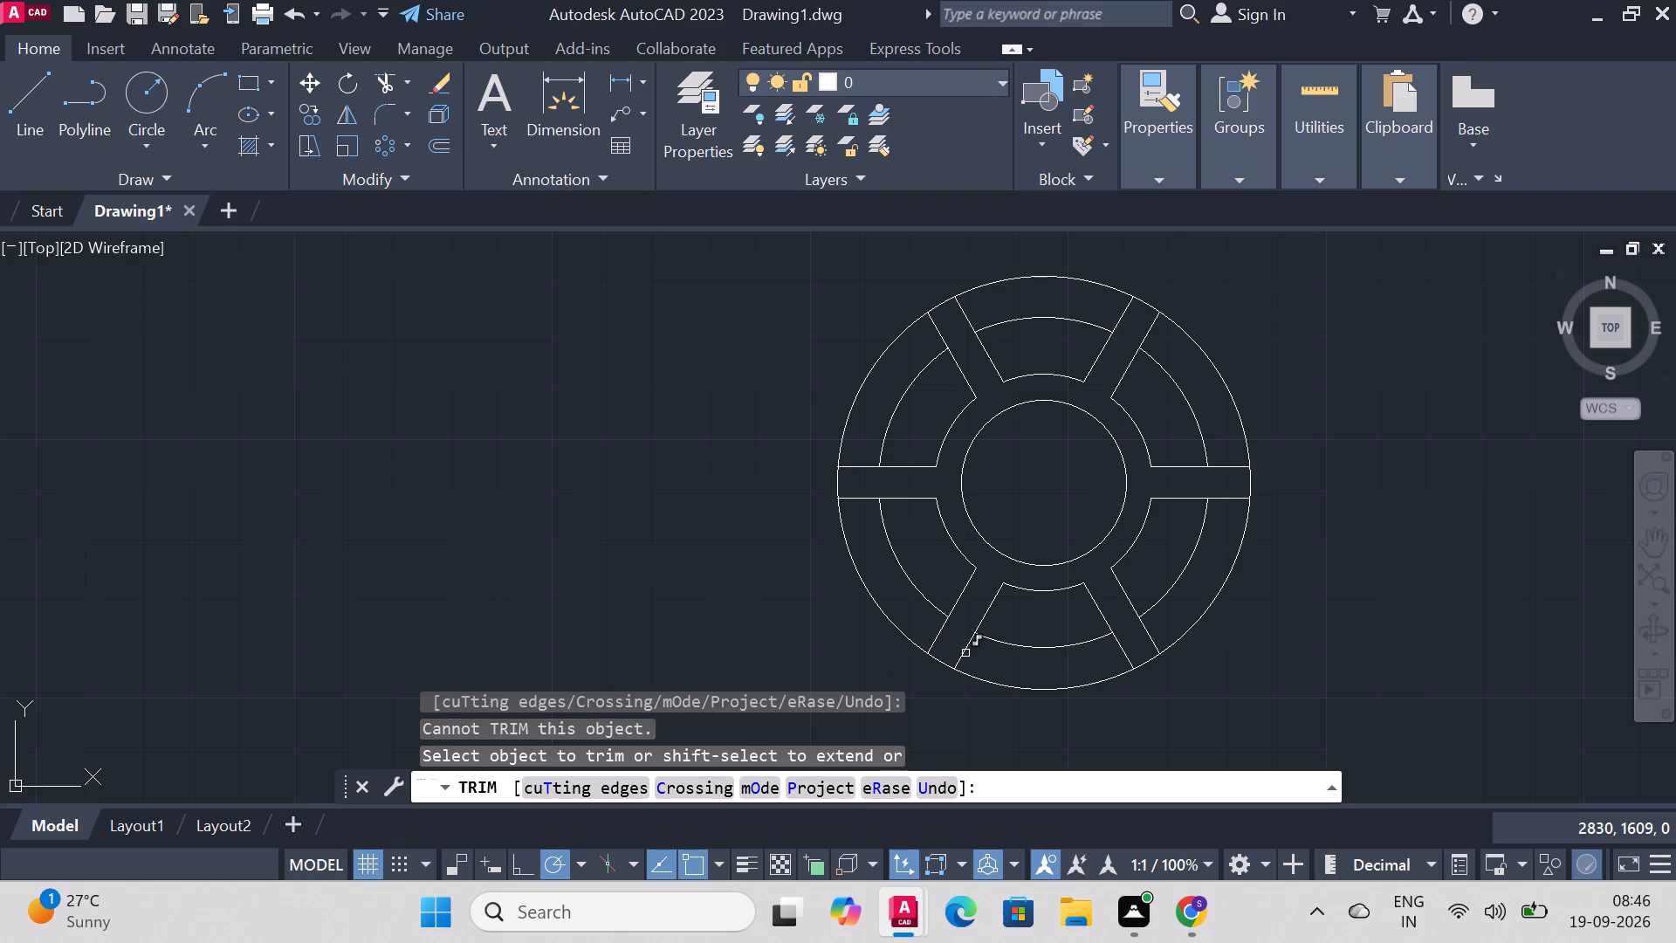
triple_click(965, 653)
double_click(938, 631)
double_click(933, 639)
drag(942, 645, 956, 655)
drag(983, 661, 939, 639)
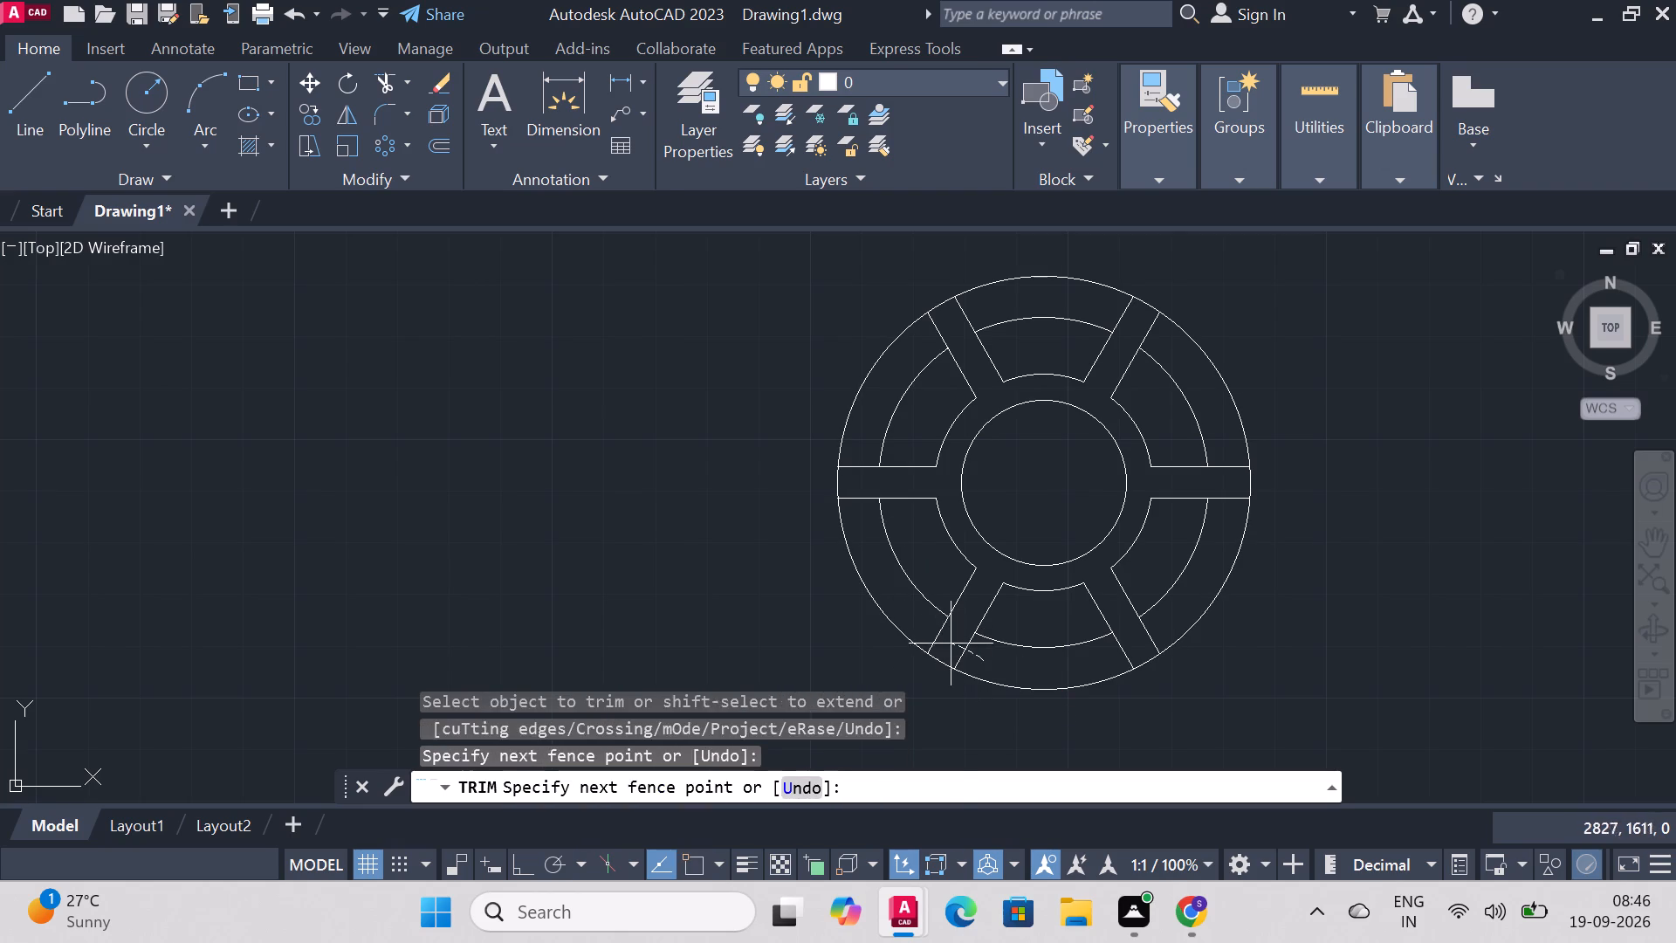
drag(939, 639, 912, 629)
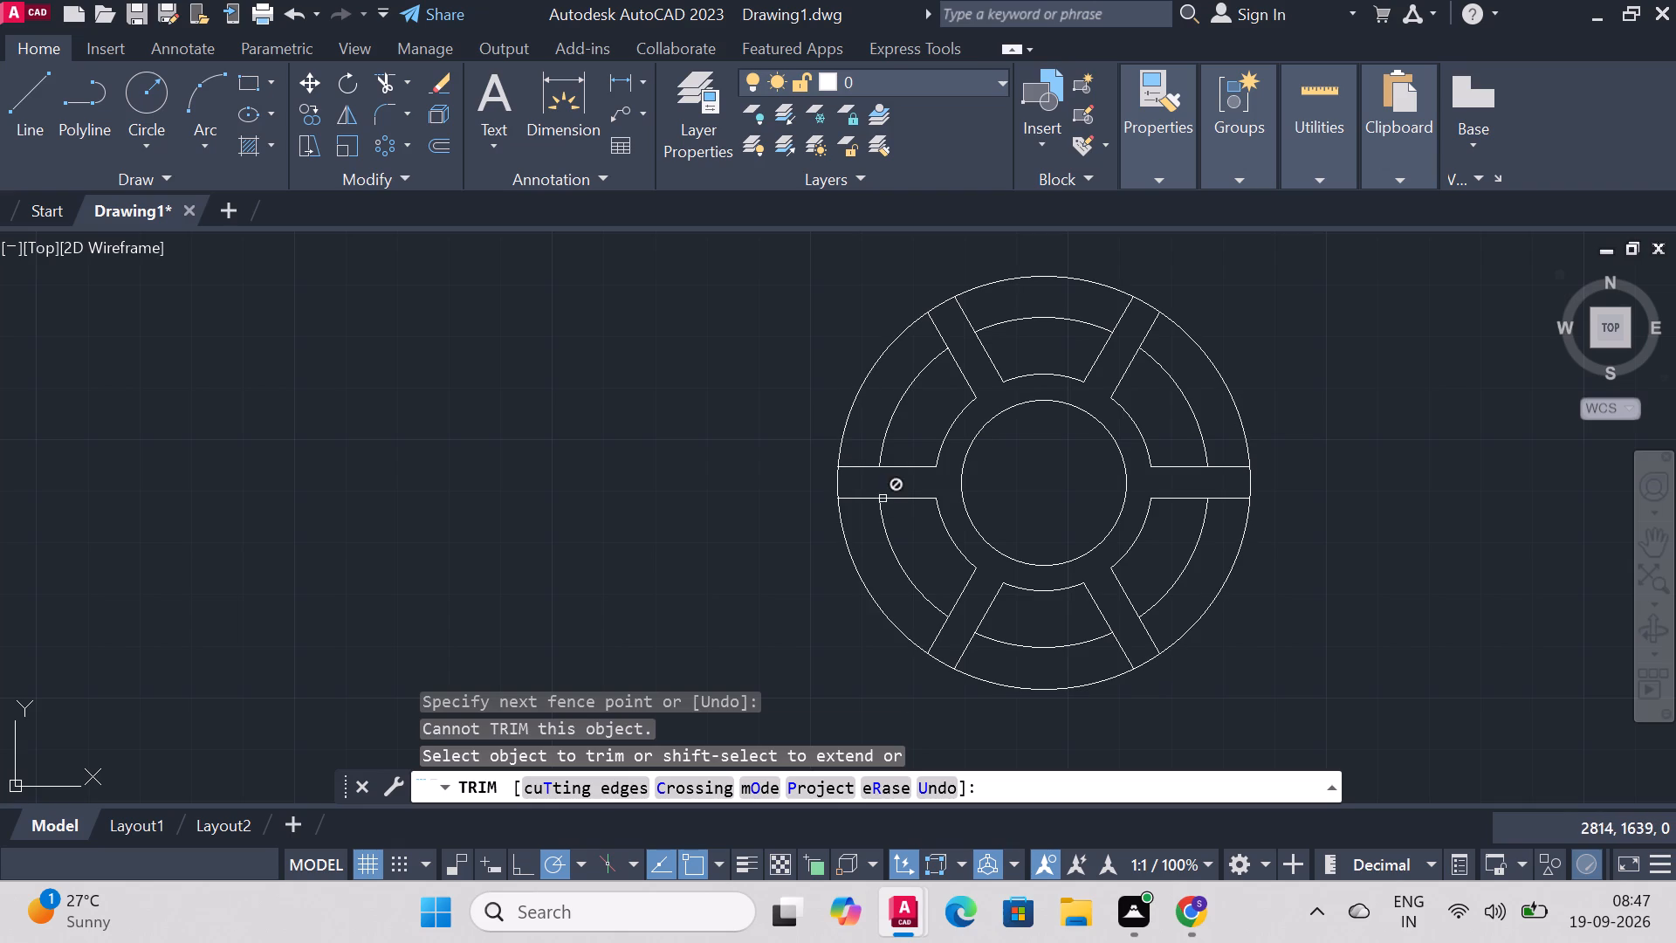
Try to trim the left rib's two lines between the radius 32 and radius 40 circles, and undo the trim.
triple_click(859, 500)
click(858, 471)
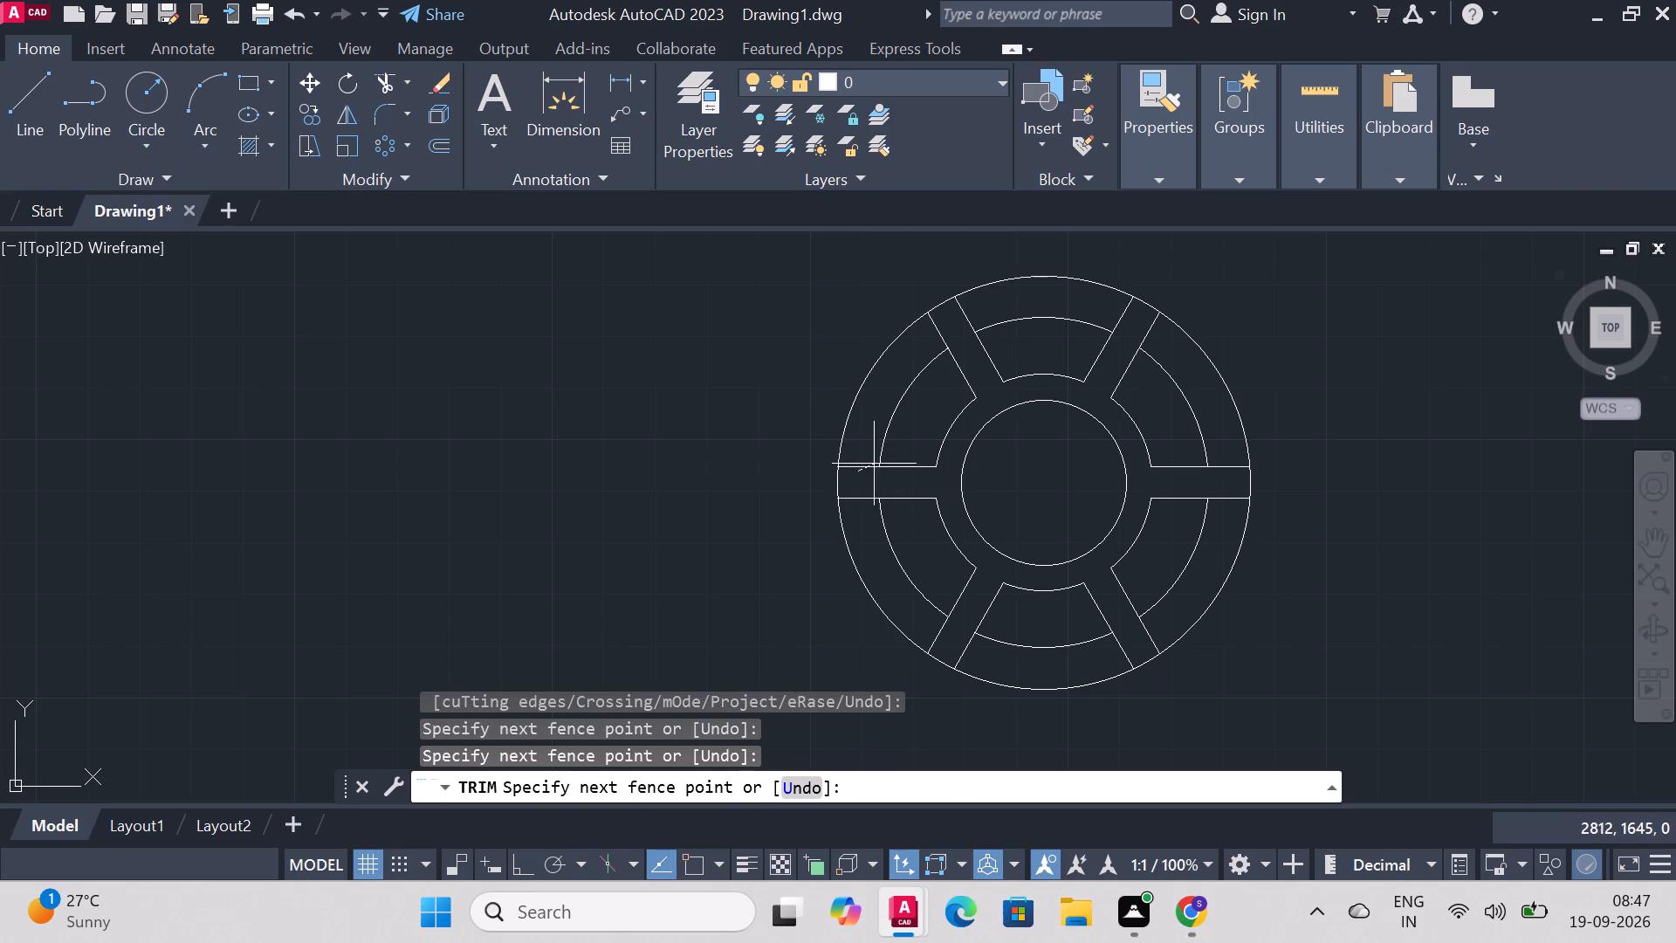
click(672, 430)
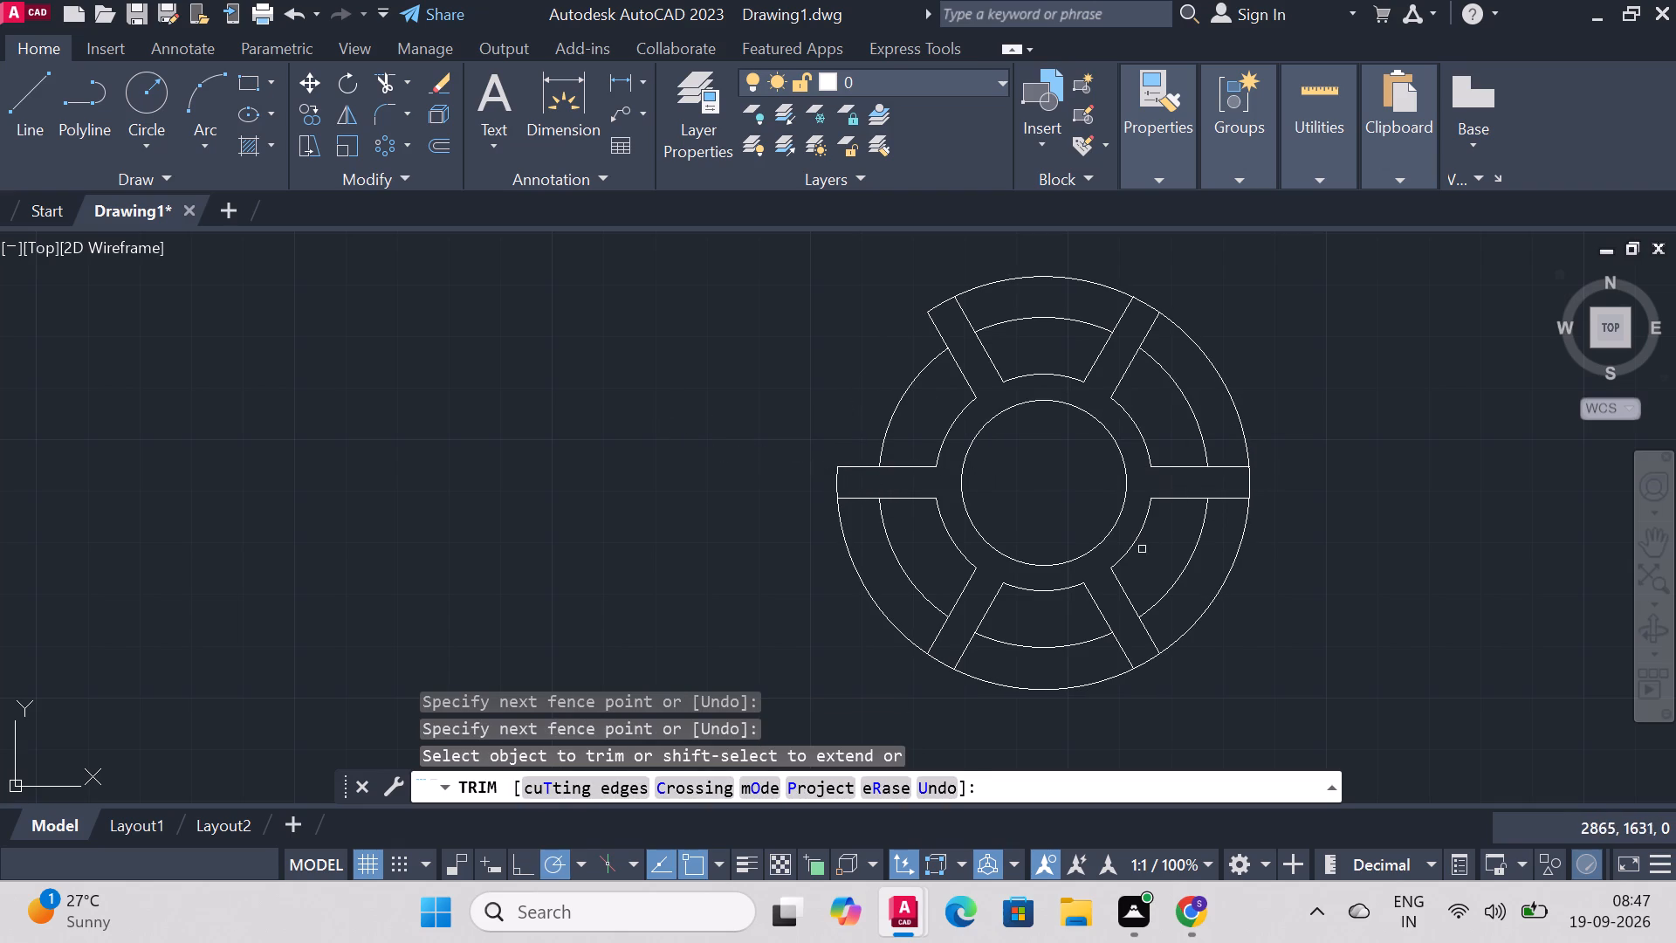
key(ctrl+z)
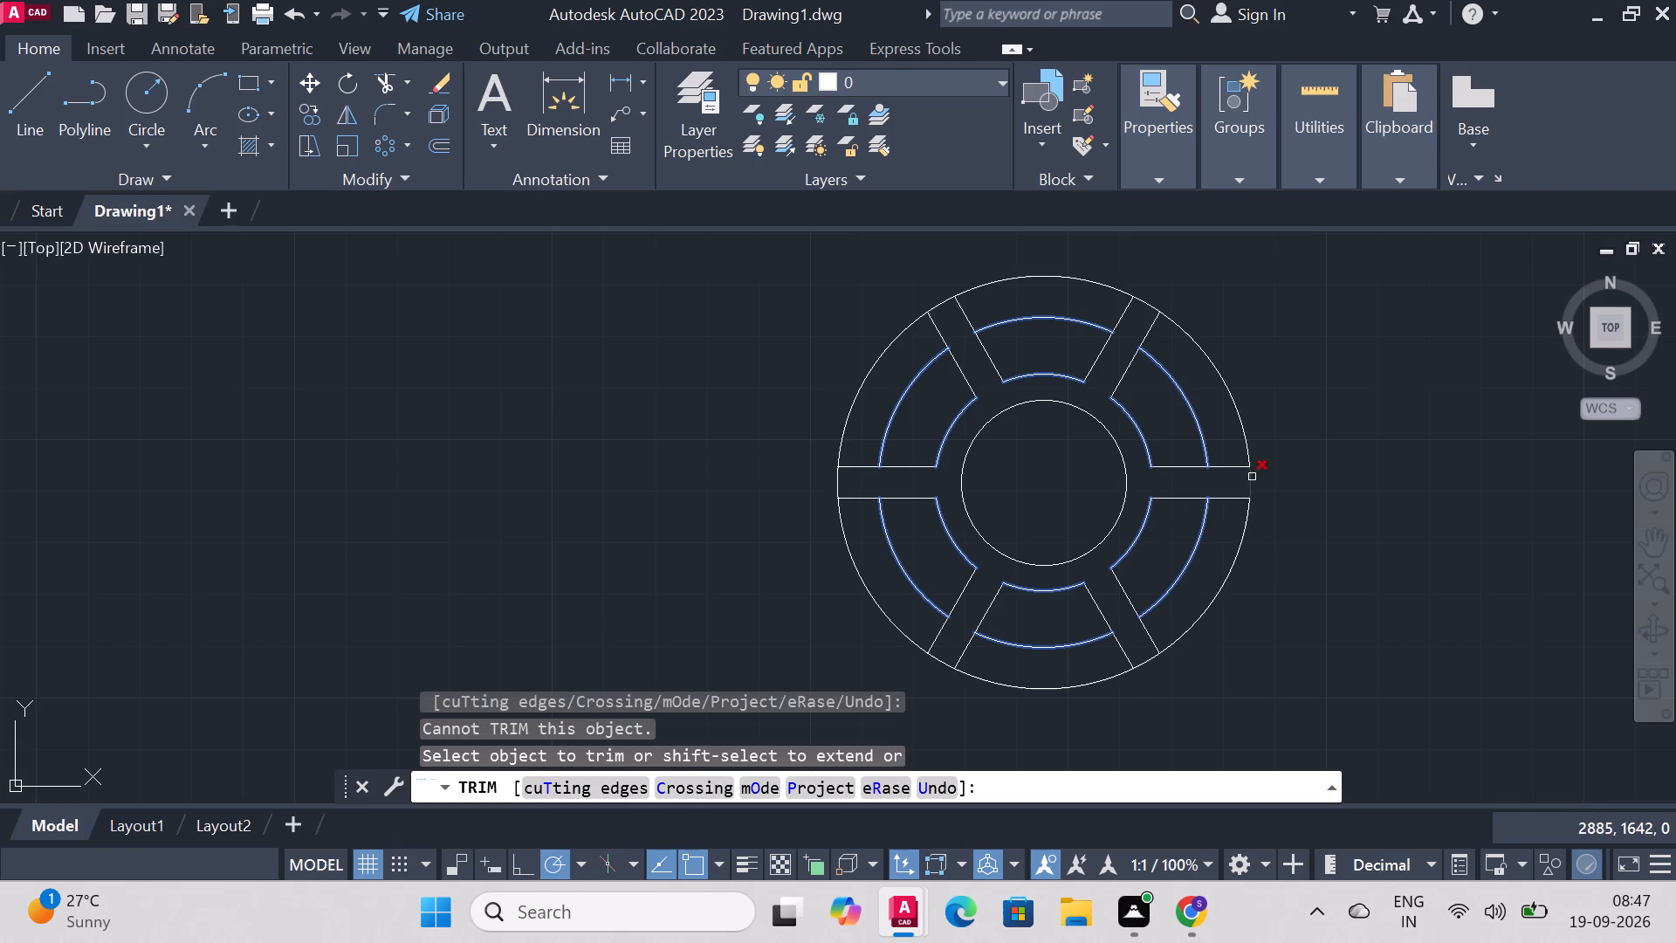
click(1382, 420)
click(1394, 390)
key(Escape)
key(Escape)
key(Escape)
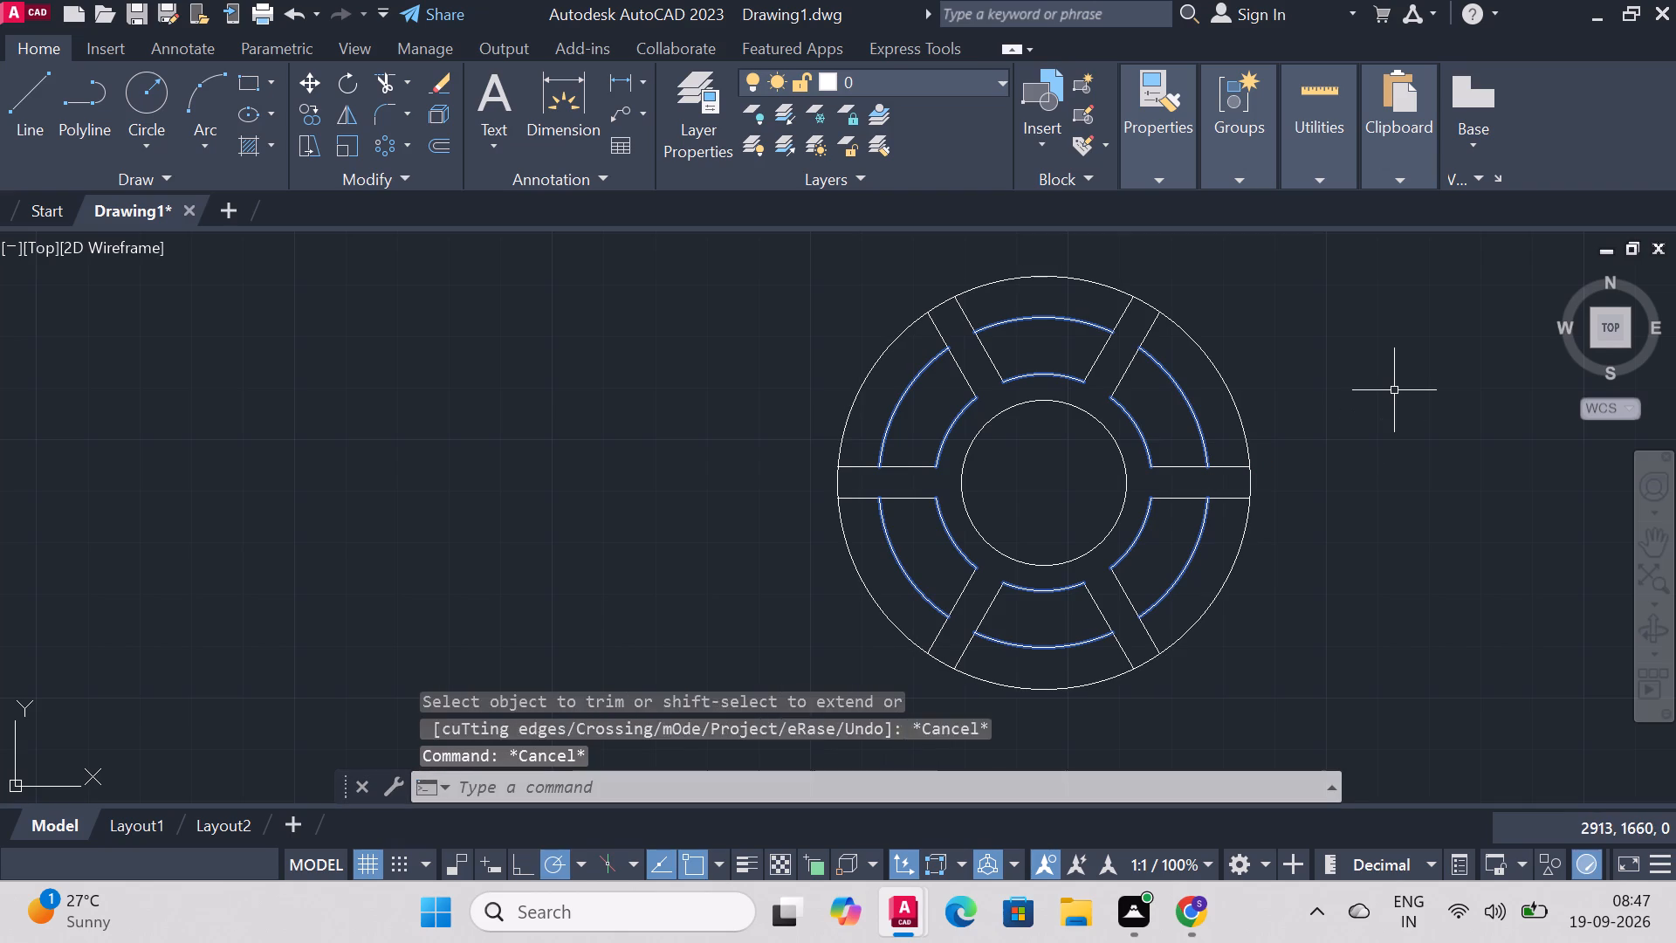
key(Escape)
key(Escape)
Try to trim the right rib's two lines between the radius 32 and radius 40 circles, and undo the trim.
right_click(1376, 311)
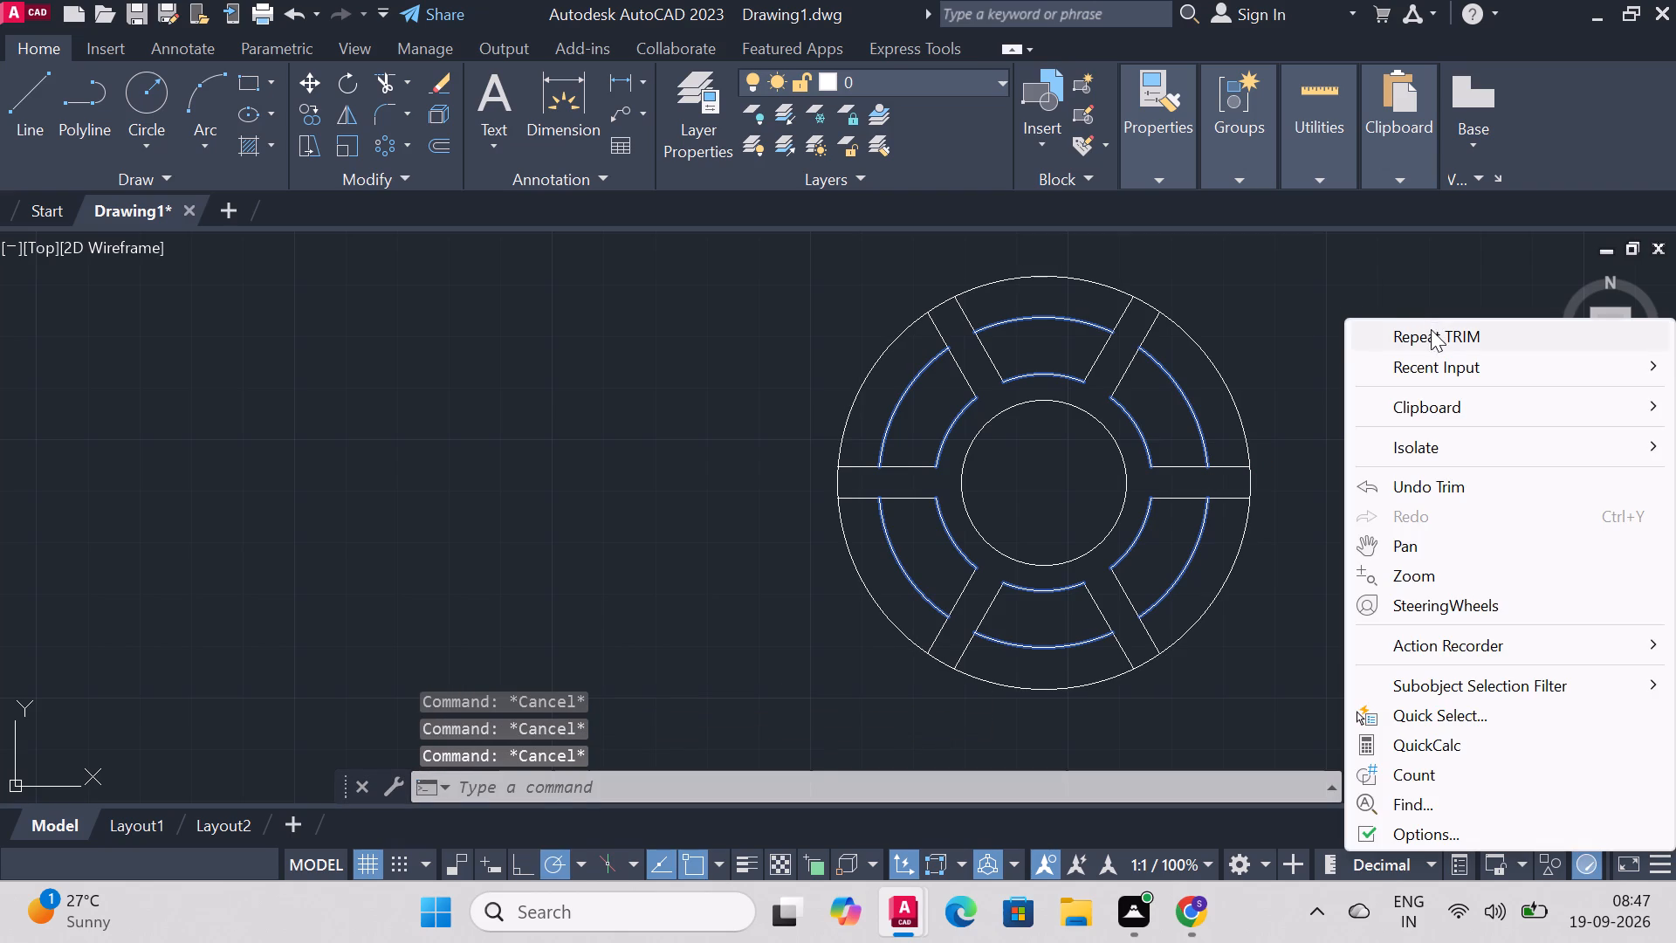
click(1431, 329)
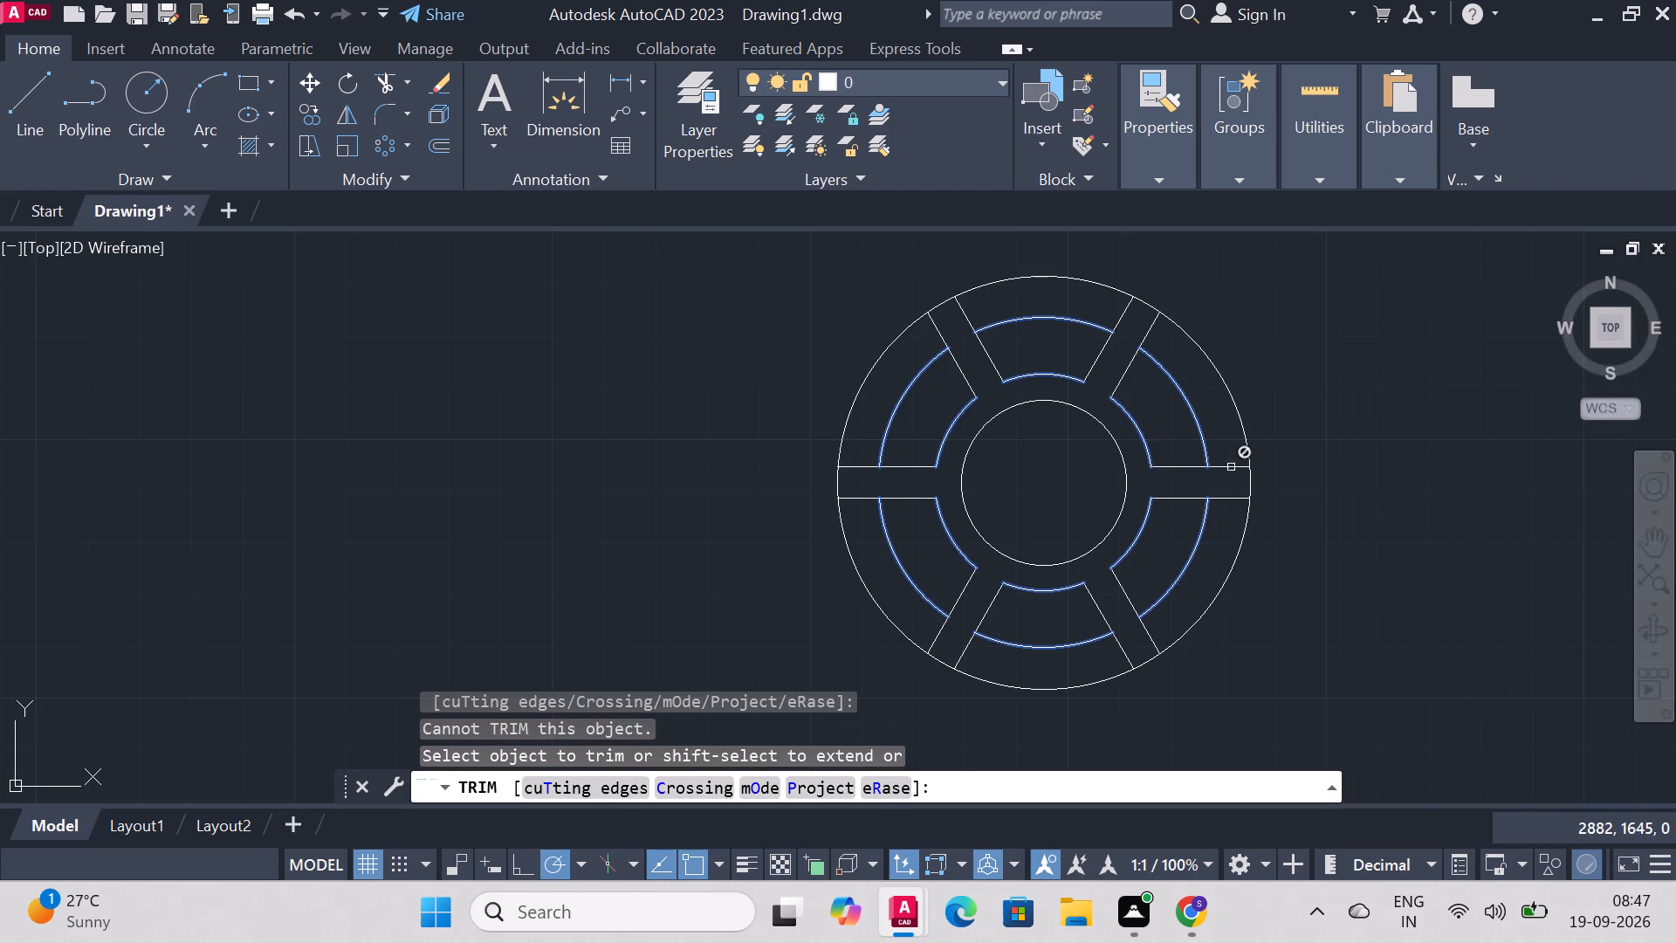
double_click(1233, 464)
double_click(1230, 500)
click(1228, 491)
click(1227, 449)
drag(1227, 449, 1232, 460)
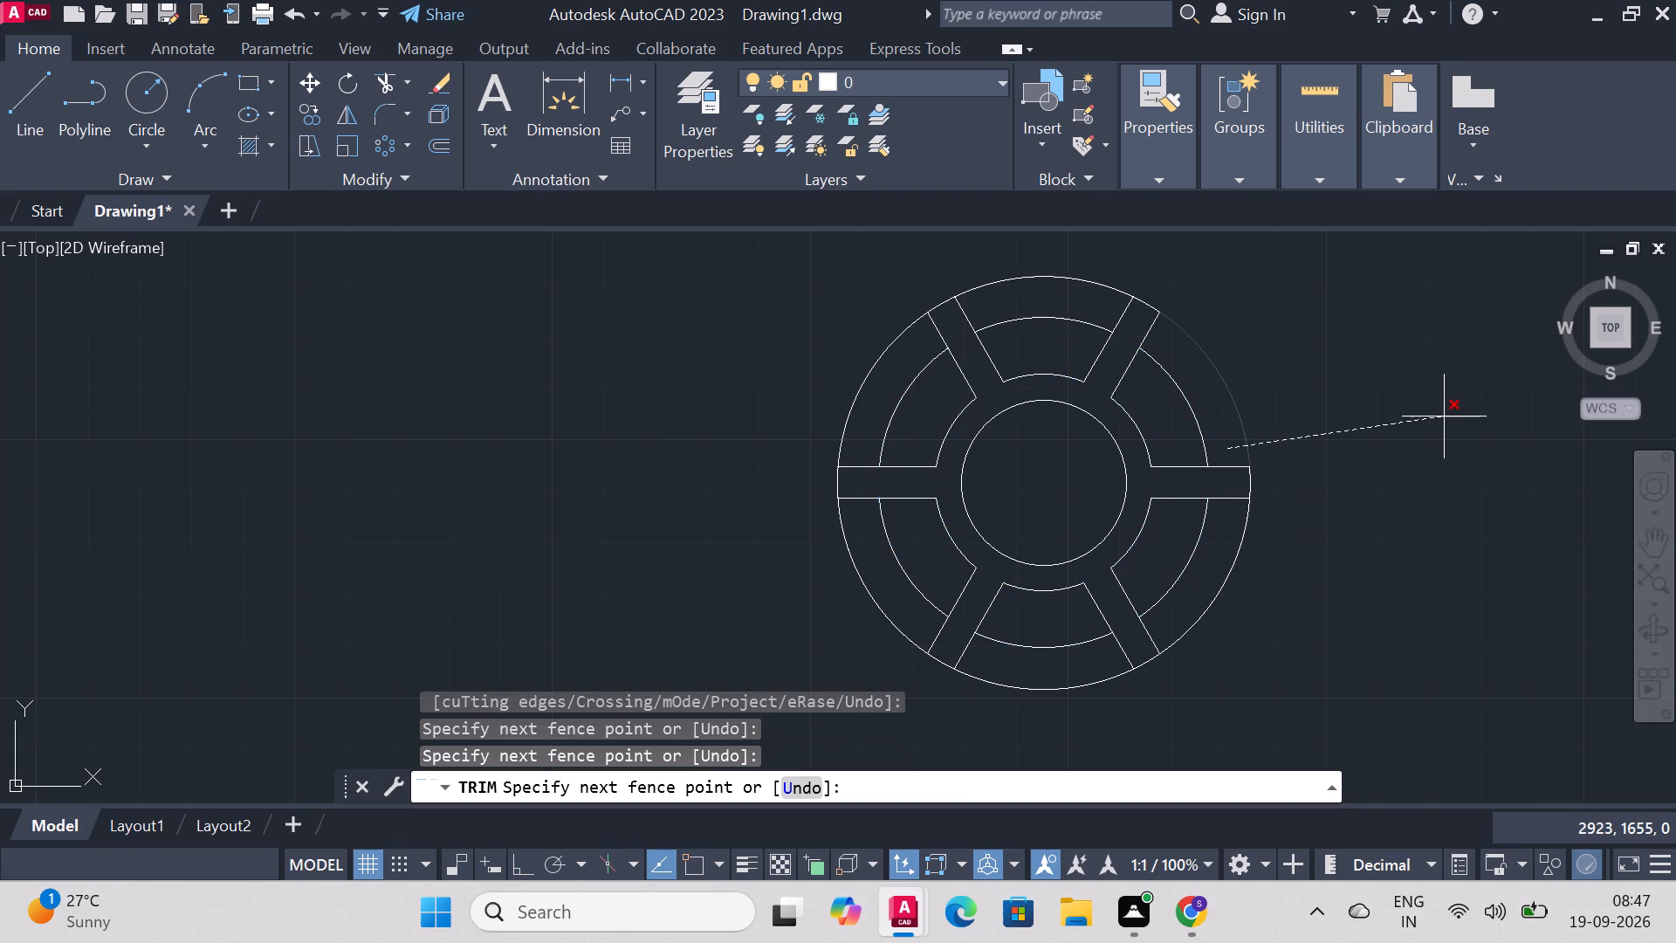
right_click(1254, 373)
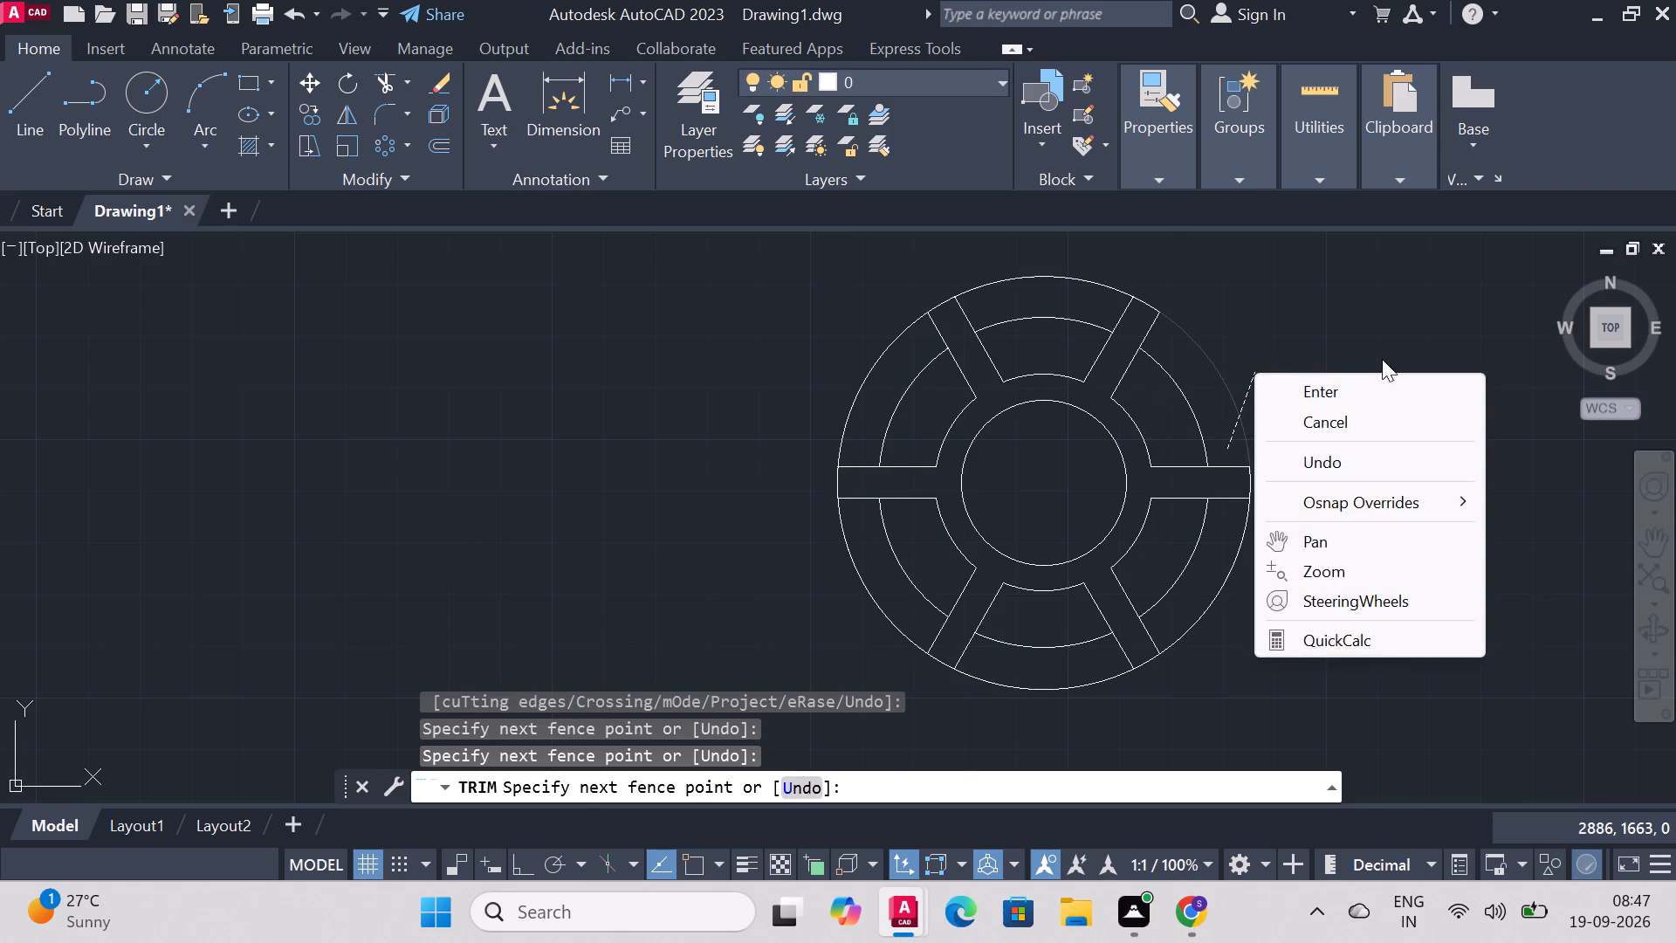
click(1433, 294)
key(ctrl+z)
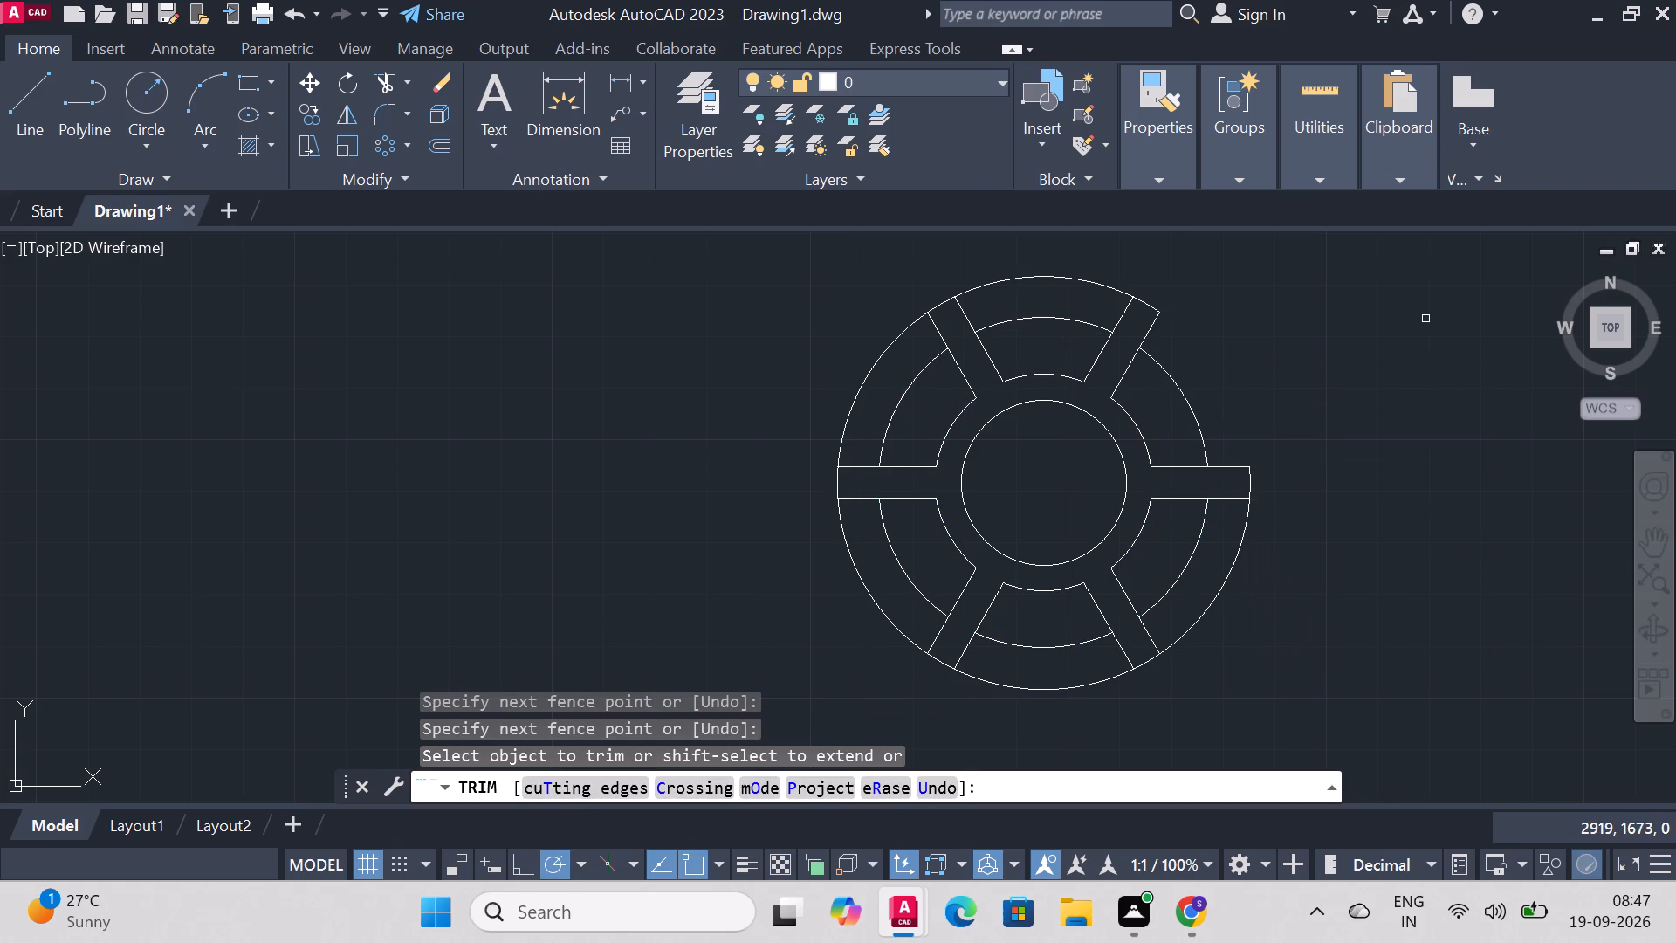
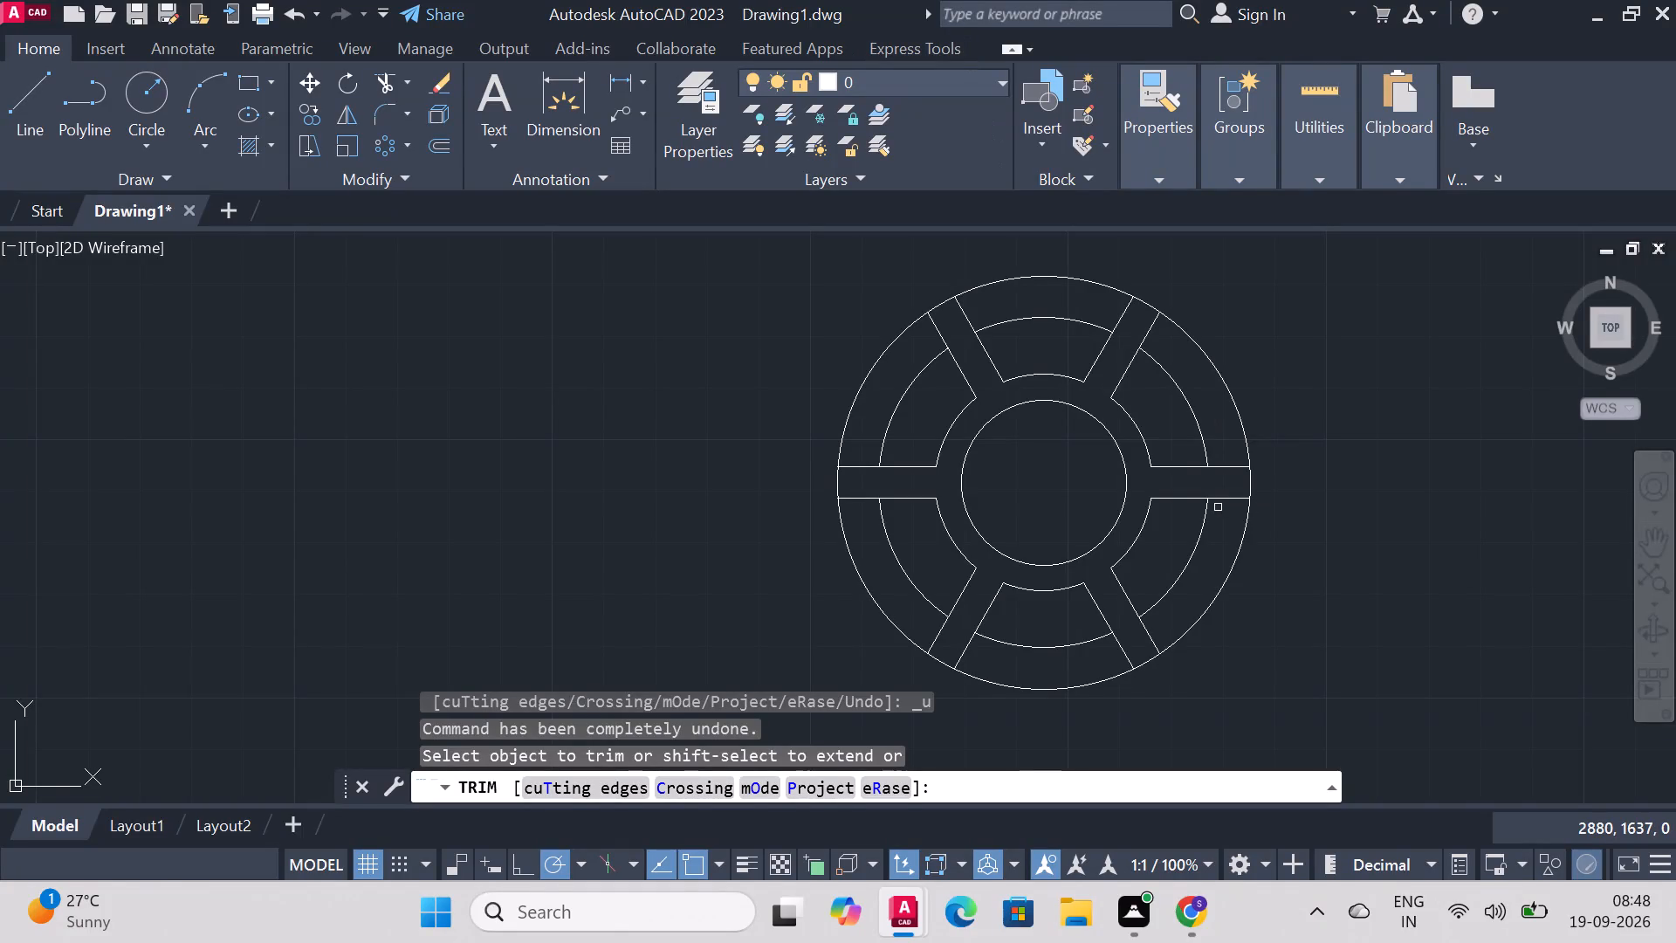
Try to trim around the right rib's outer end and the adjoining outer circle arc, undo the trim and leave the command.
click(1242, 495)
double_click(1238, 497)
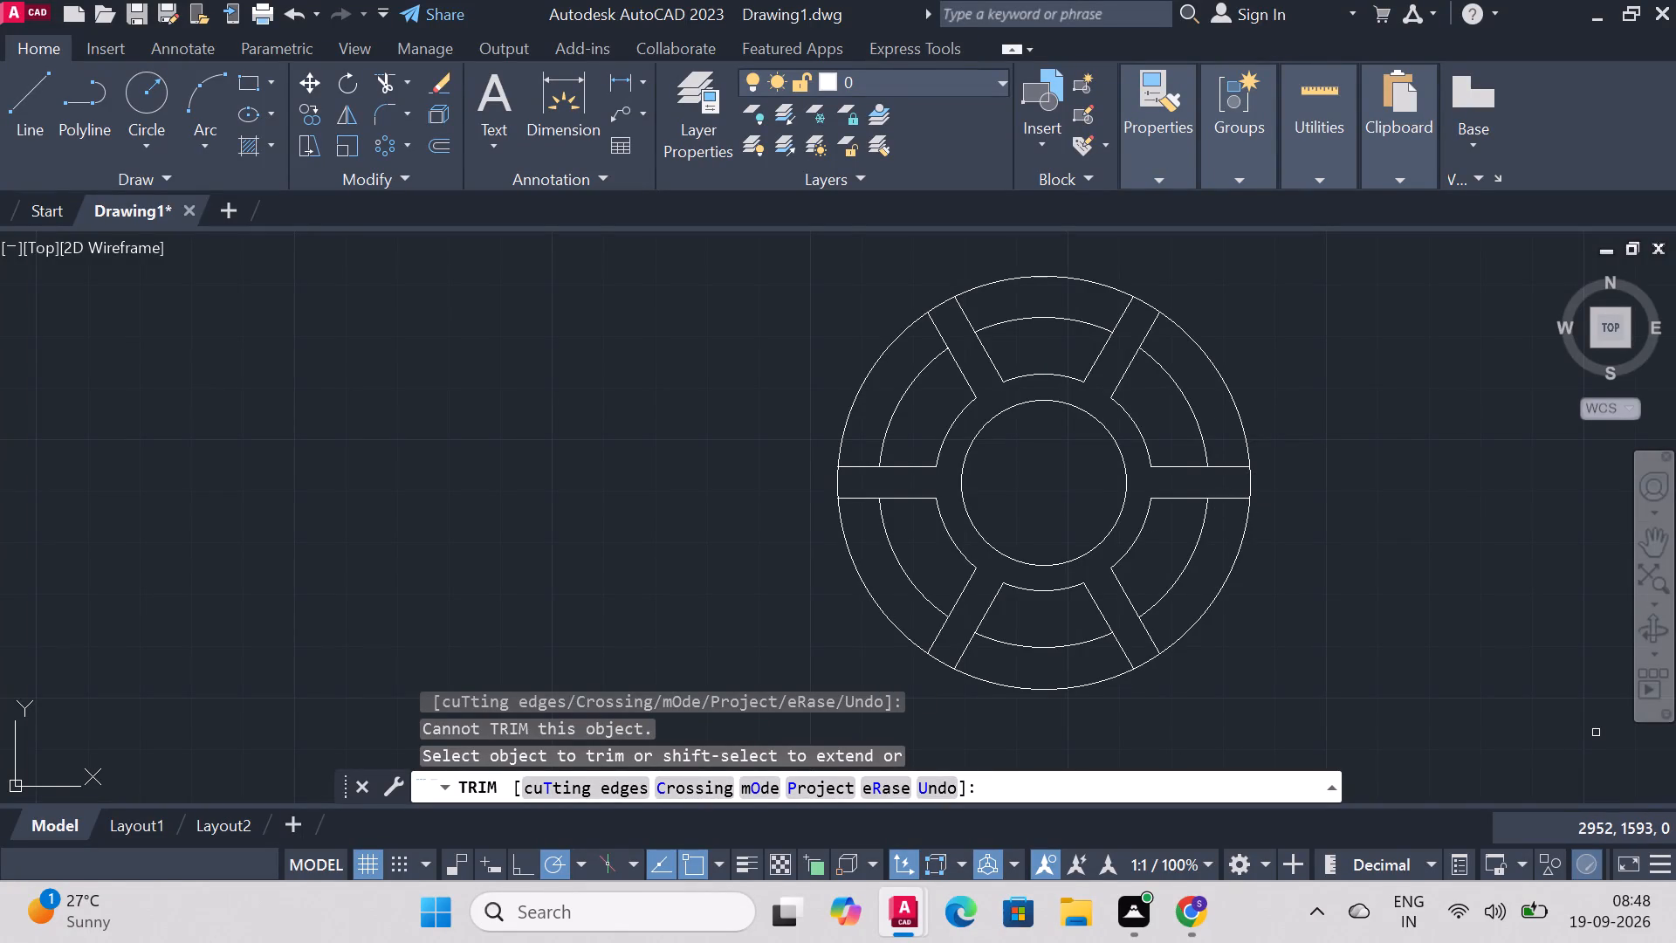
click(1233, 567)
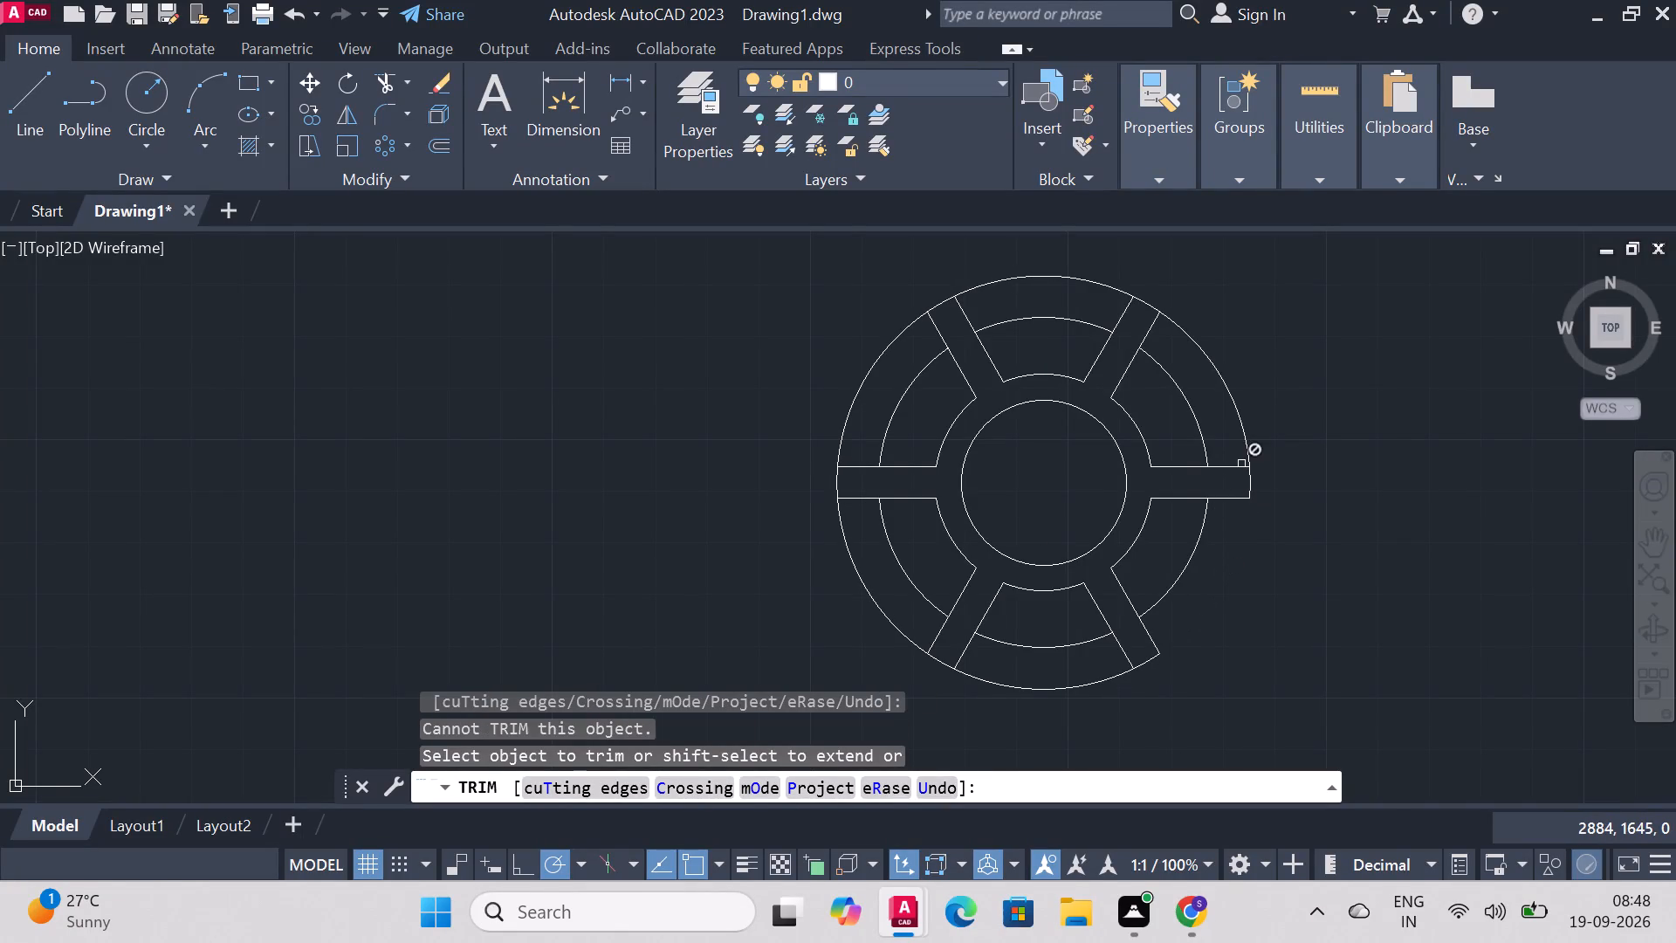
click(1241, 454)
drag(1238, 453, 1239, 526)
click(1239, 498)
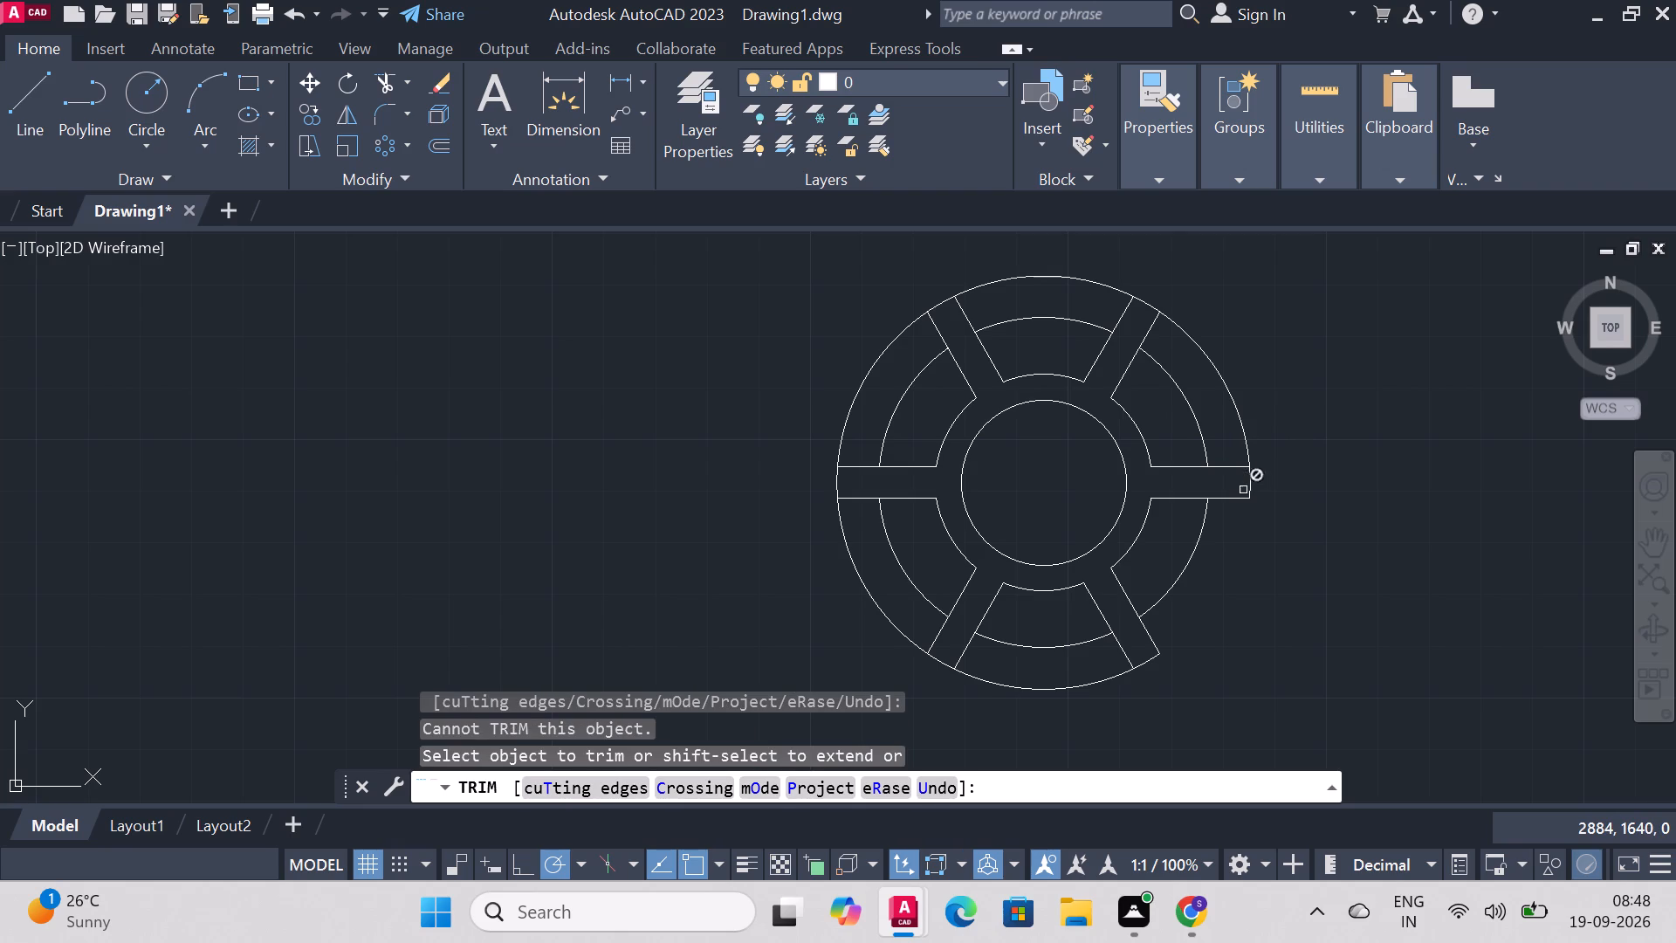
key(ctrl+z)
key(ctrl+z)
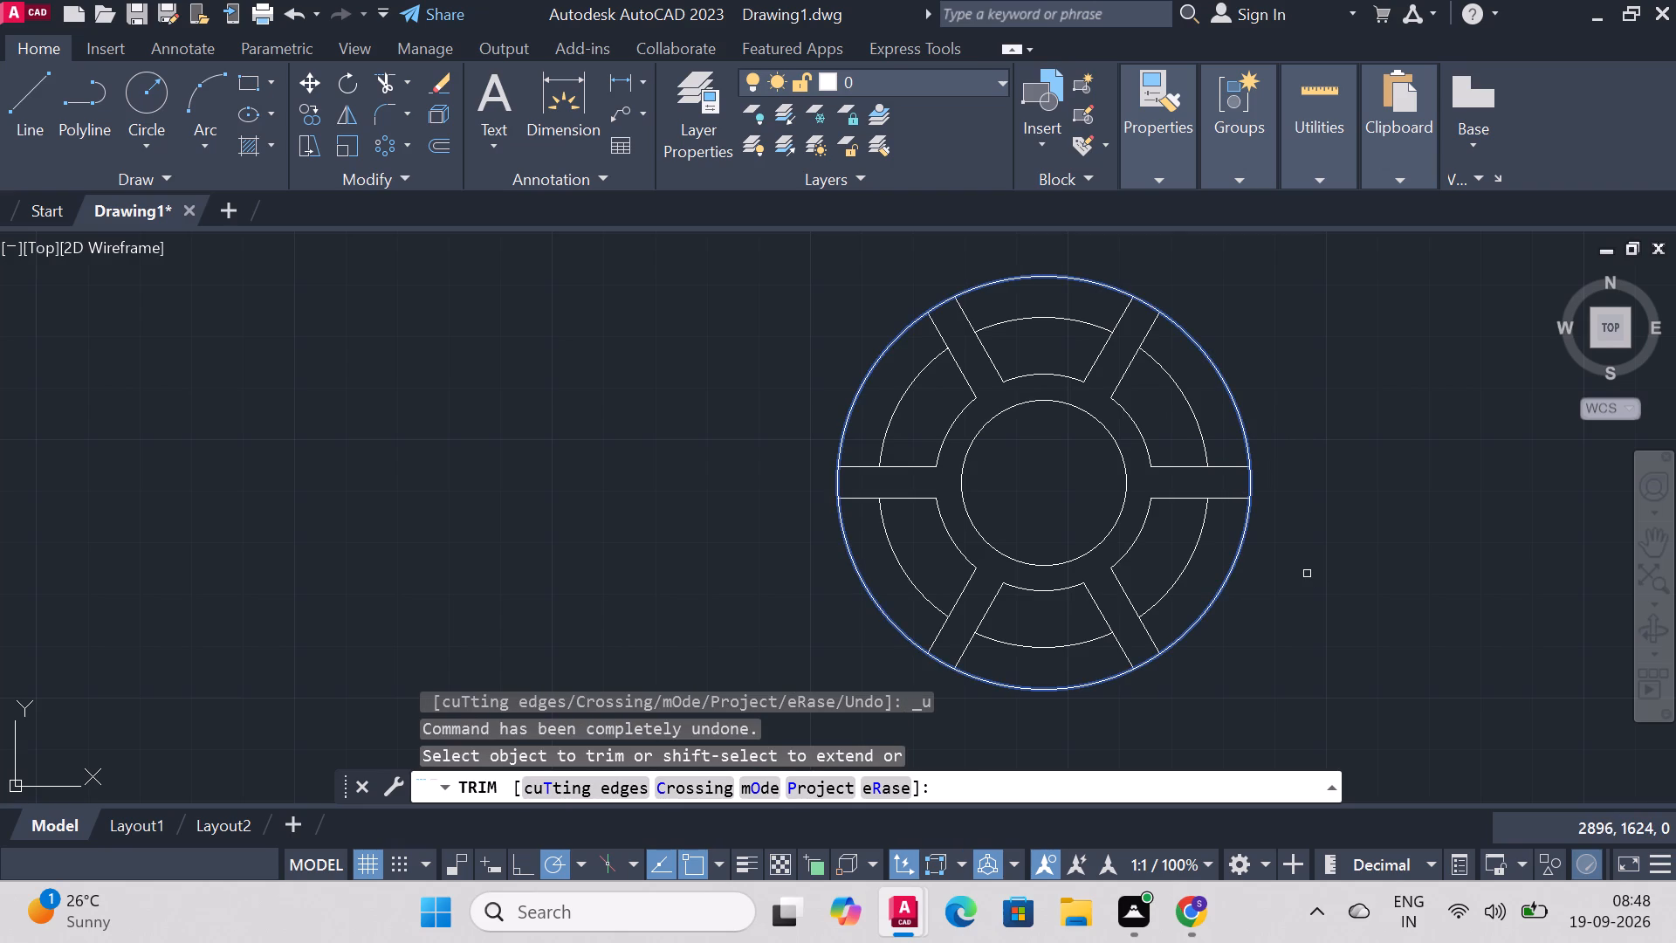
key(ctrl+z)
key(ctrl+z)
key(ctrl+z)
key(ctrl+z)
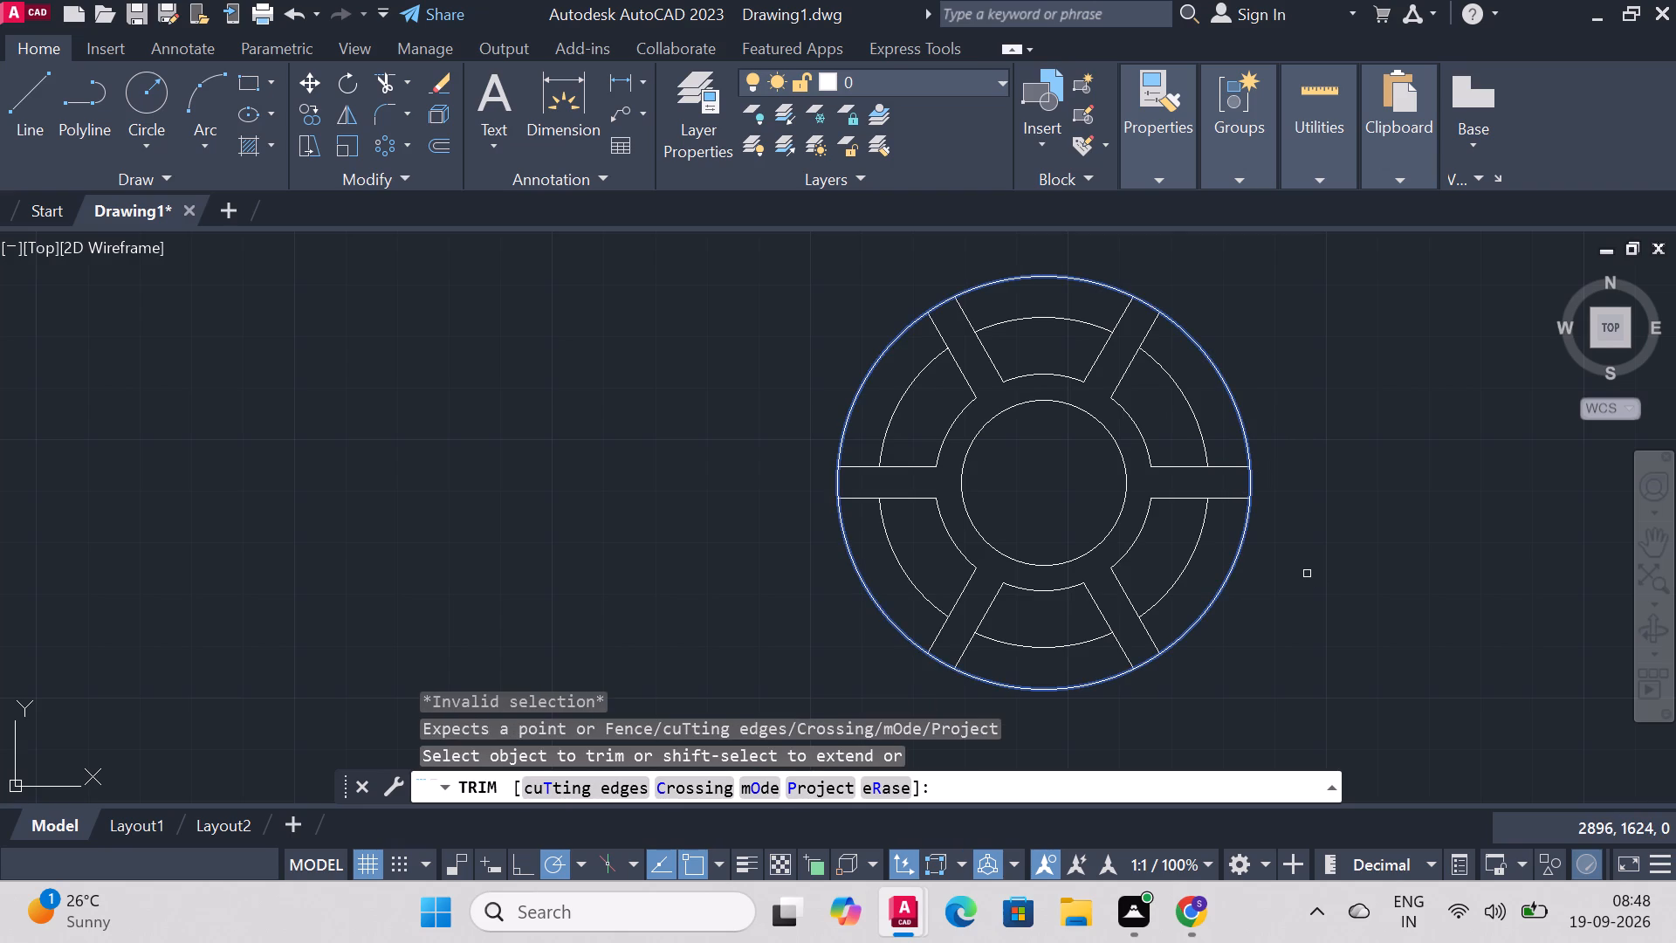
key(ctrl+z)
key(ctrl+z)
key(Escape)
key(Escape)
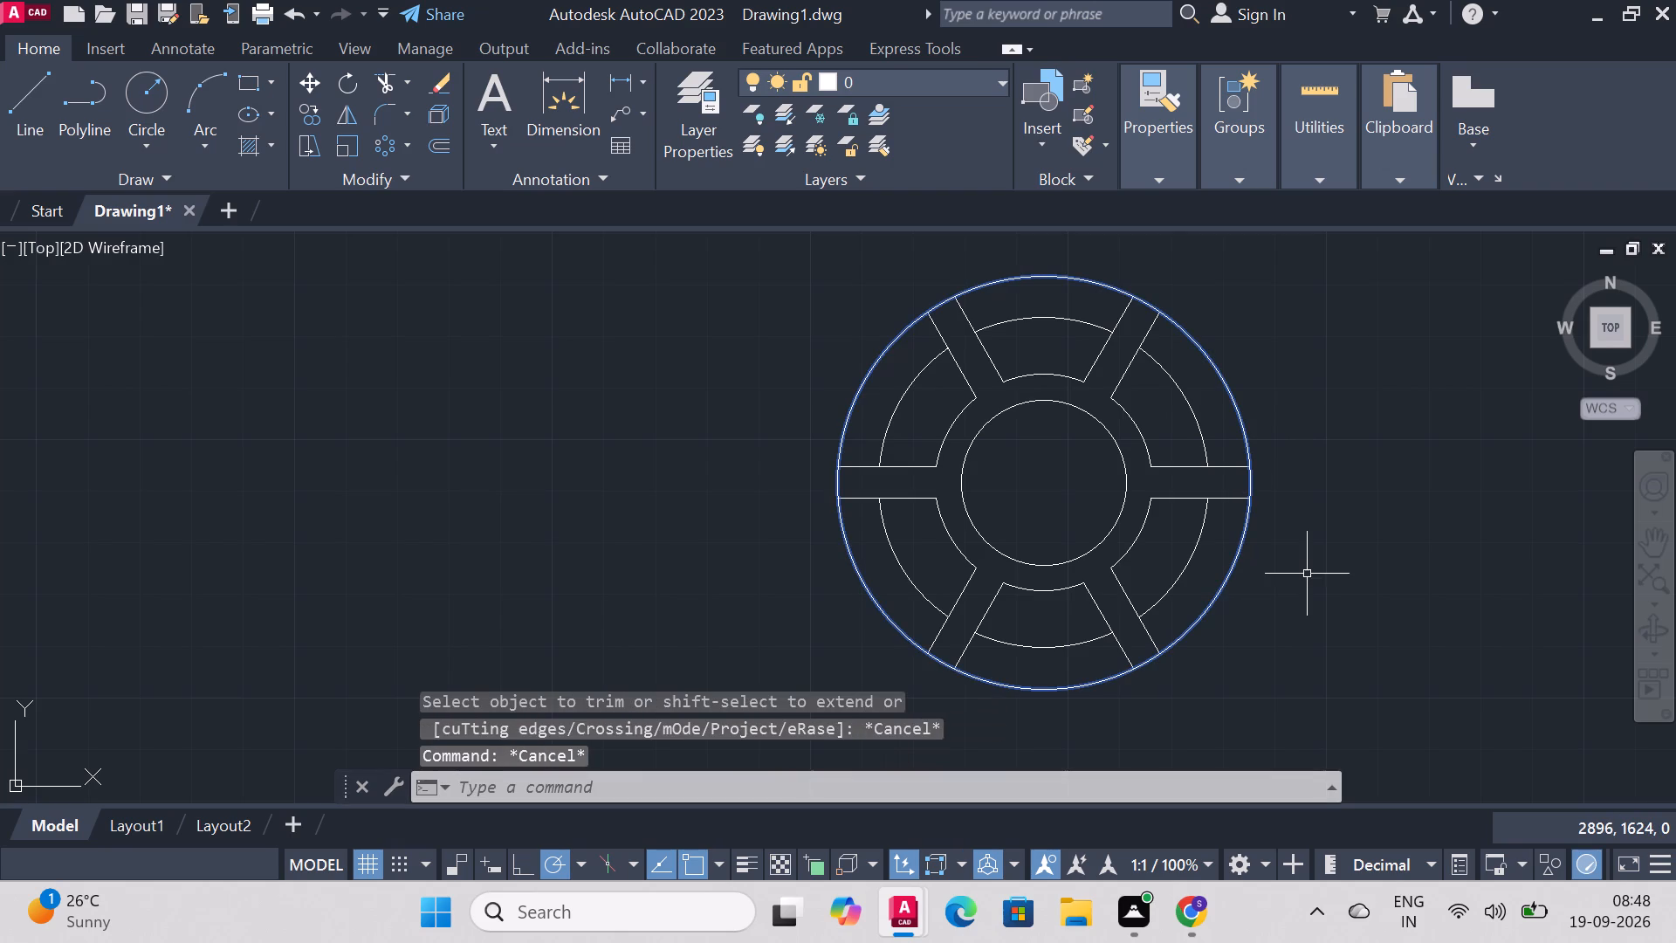
Select all objects in the drawing and erase them.
key(ctrl+a)
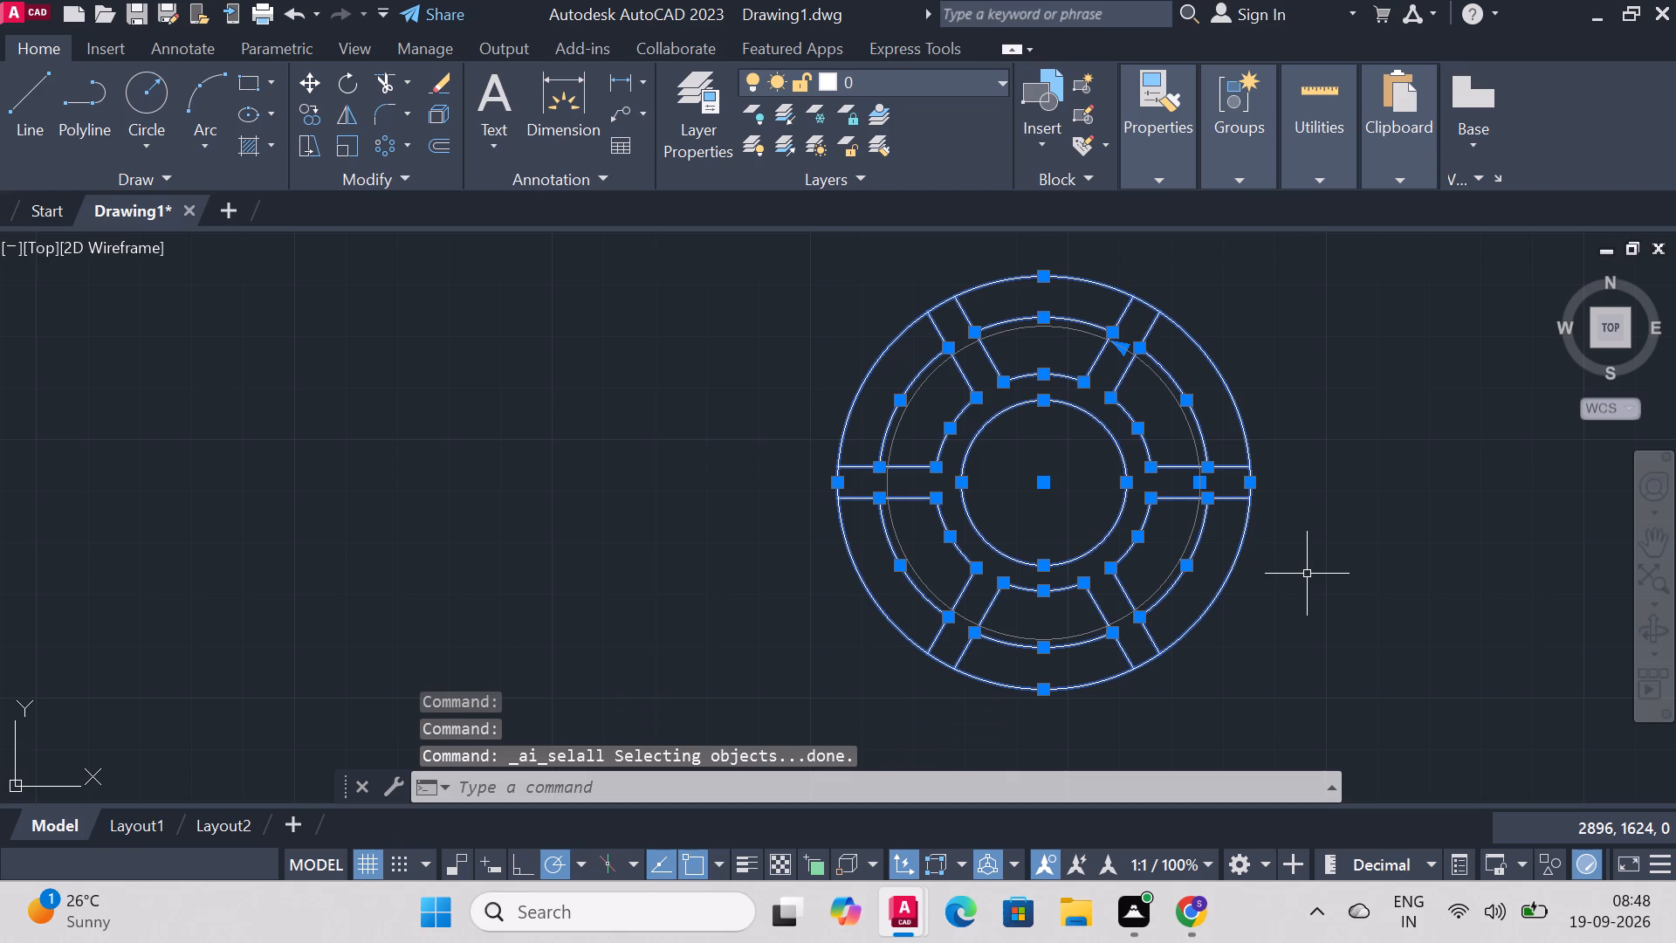
key(Delete)
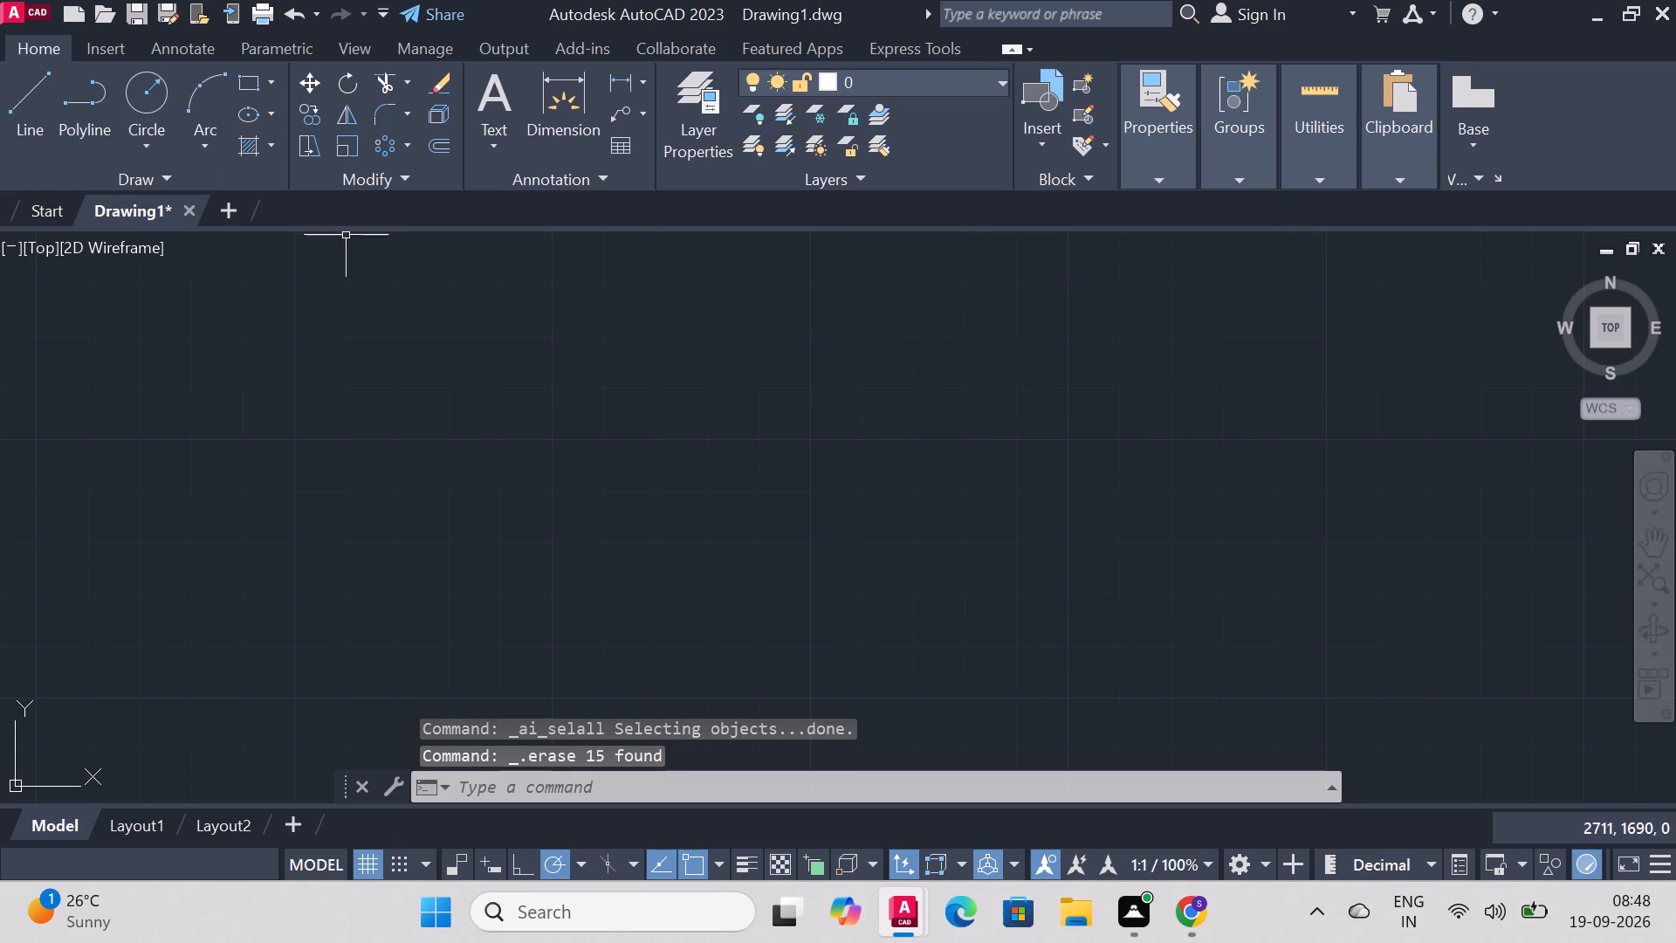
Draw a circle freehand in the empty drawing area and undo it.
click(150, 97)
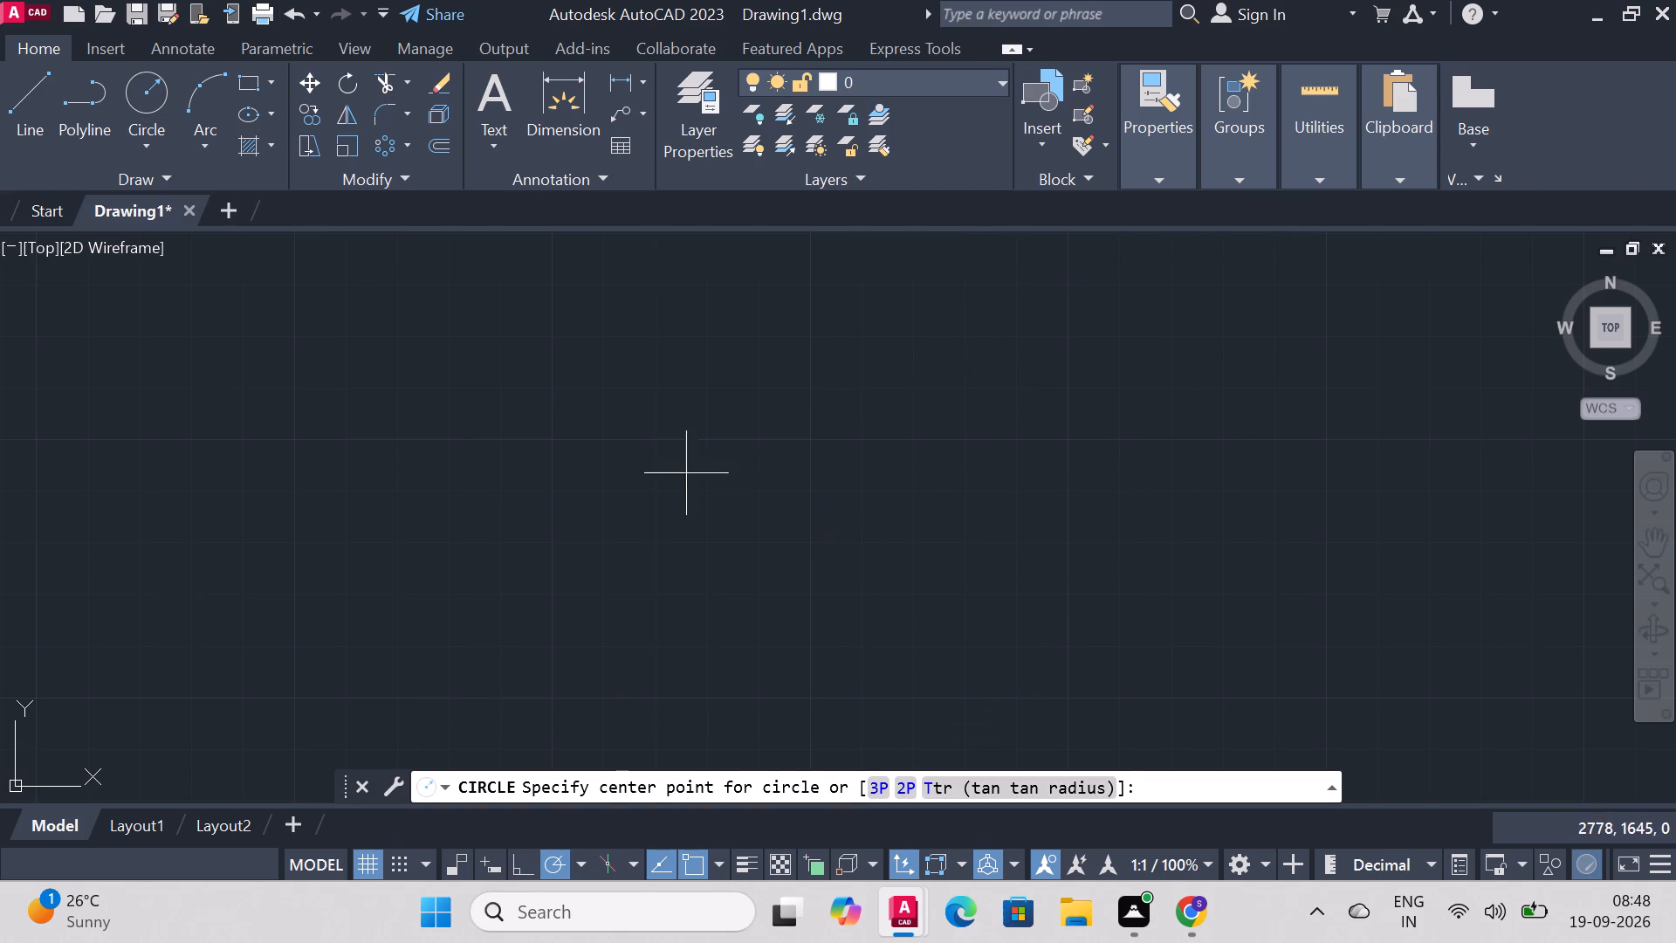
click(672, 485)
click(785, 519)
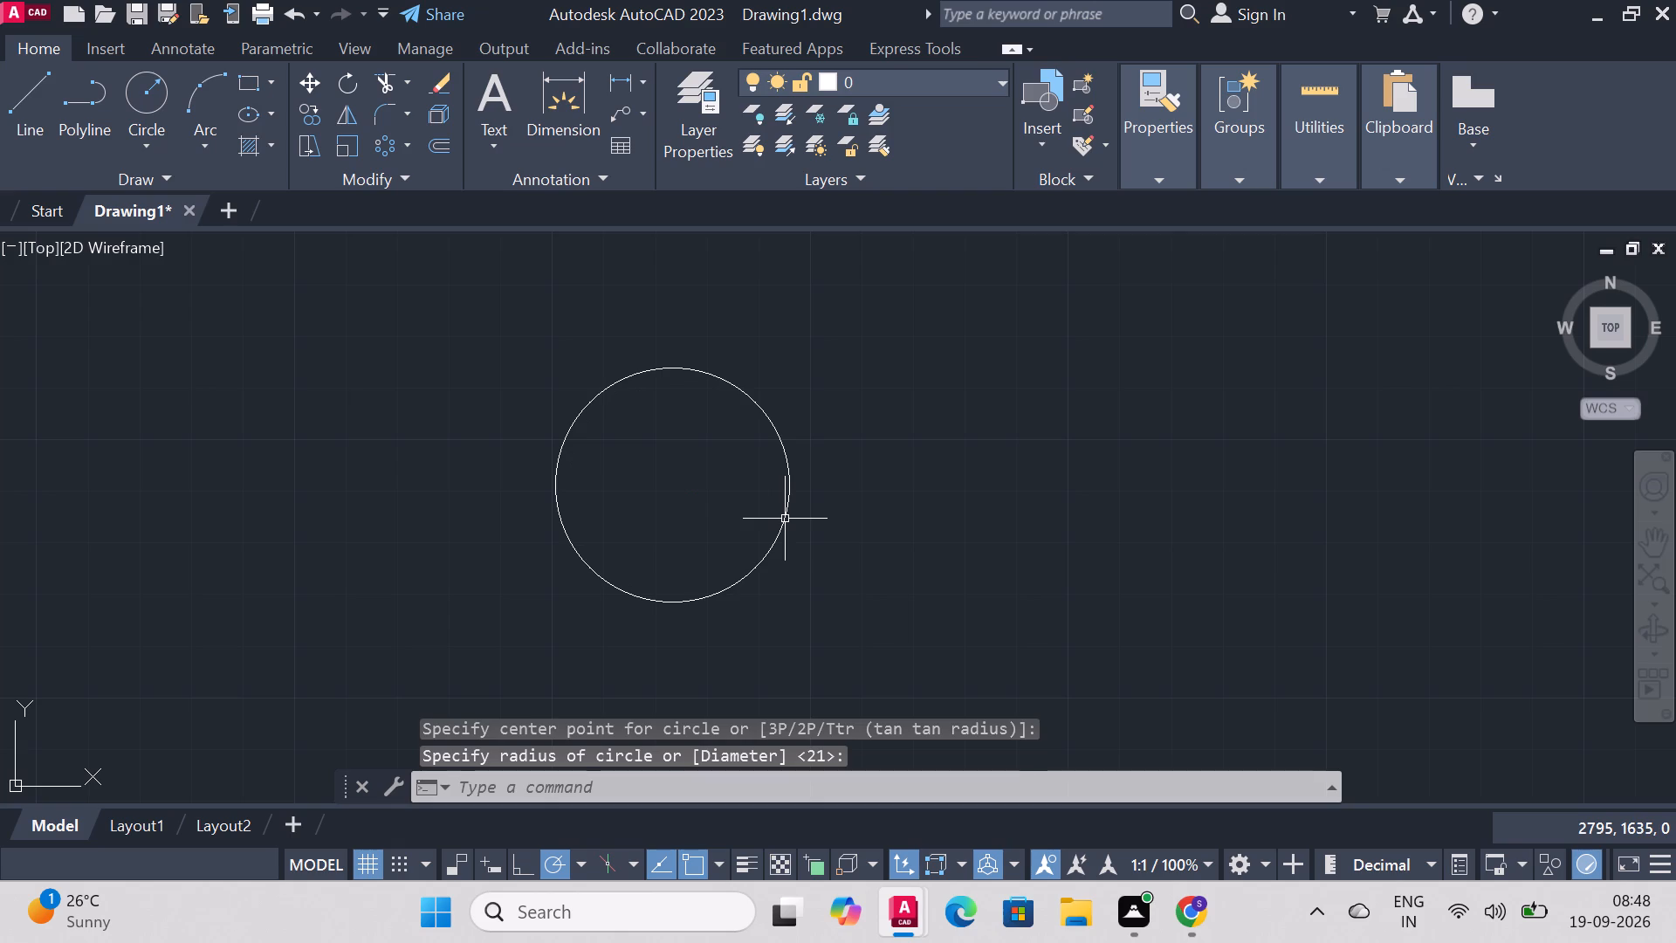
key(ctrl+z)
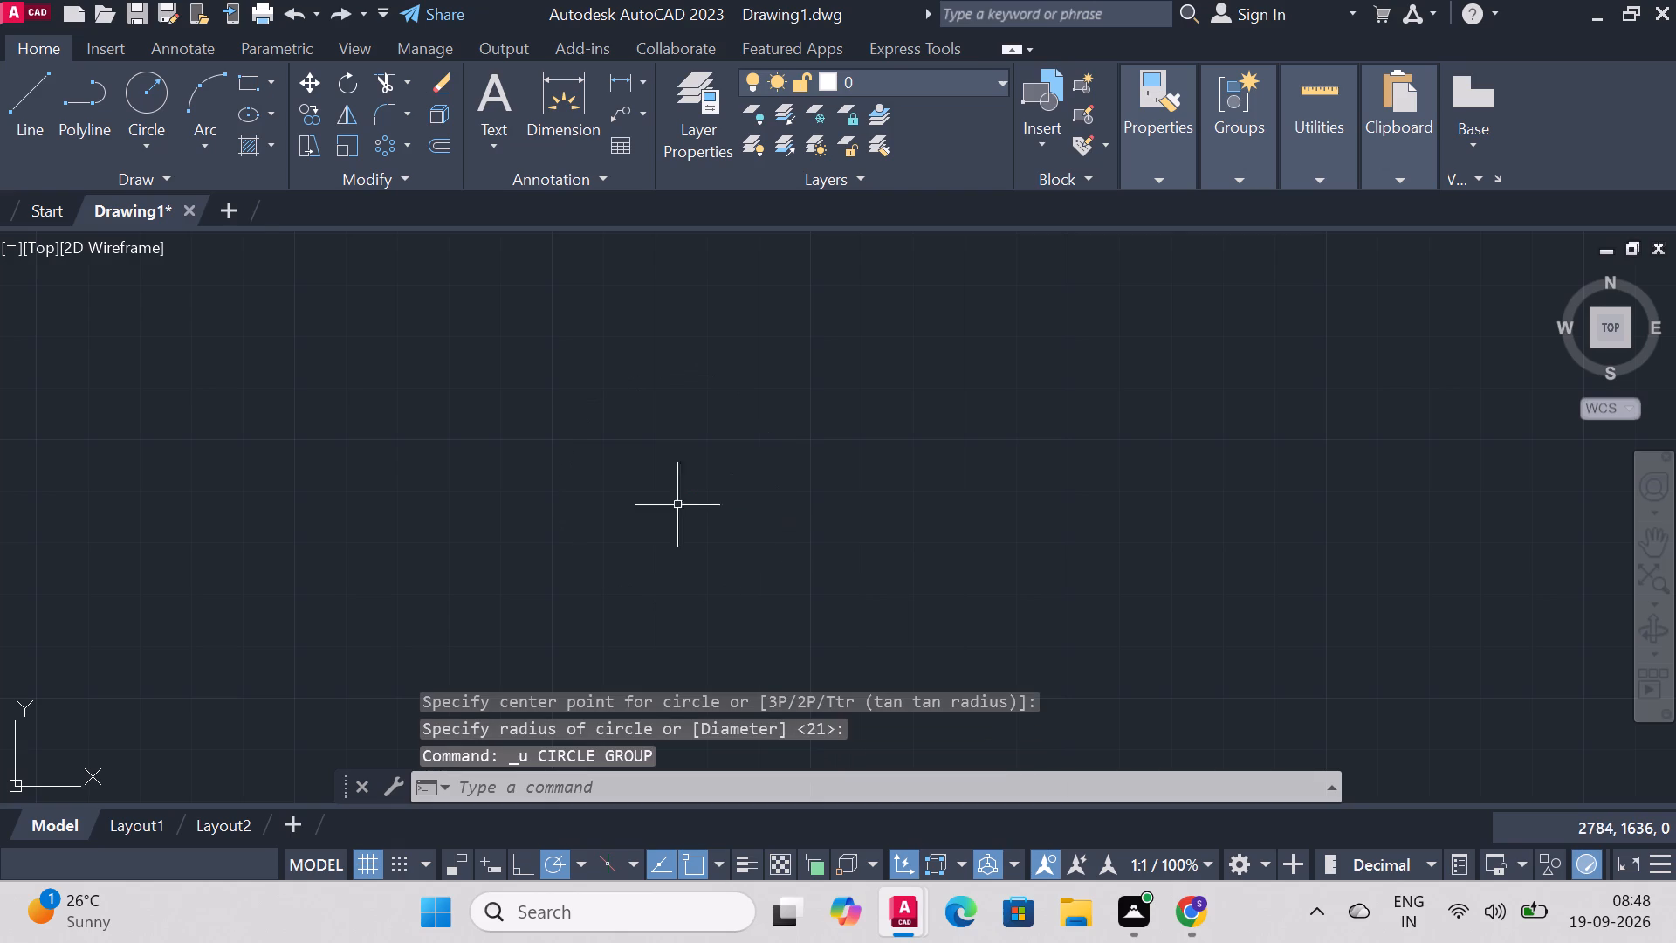
Draw a circle of radius 32 in the empty drawing area.
click(167, 92)
click(544, 571)
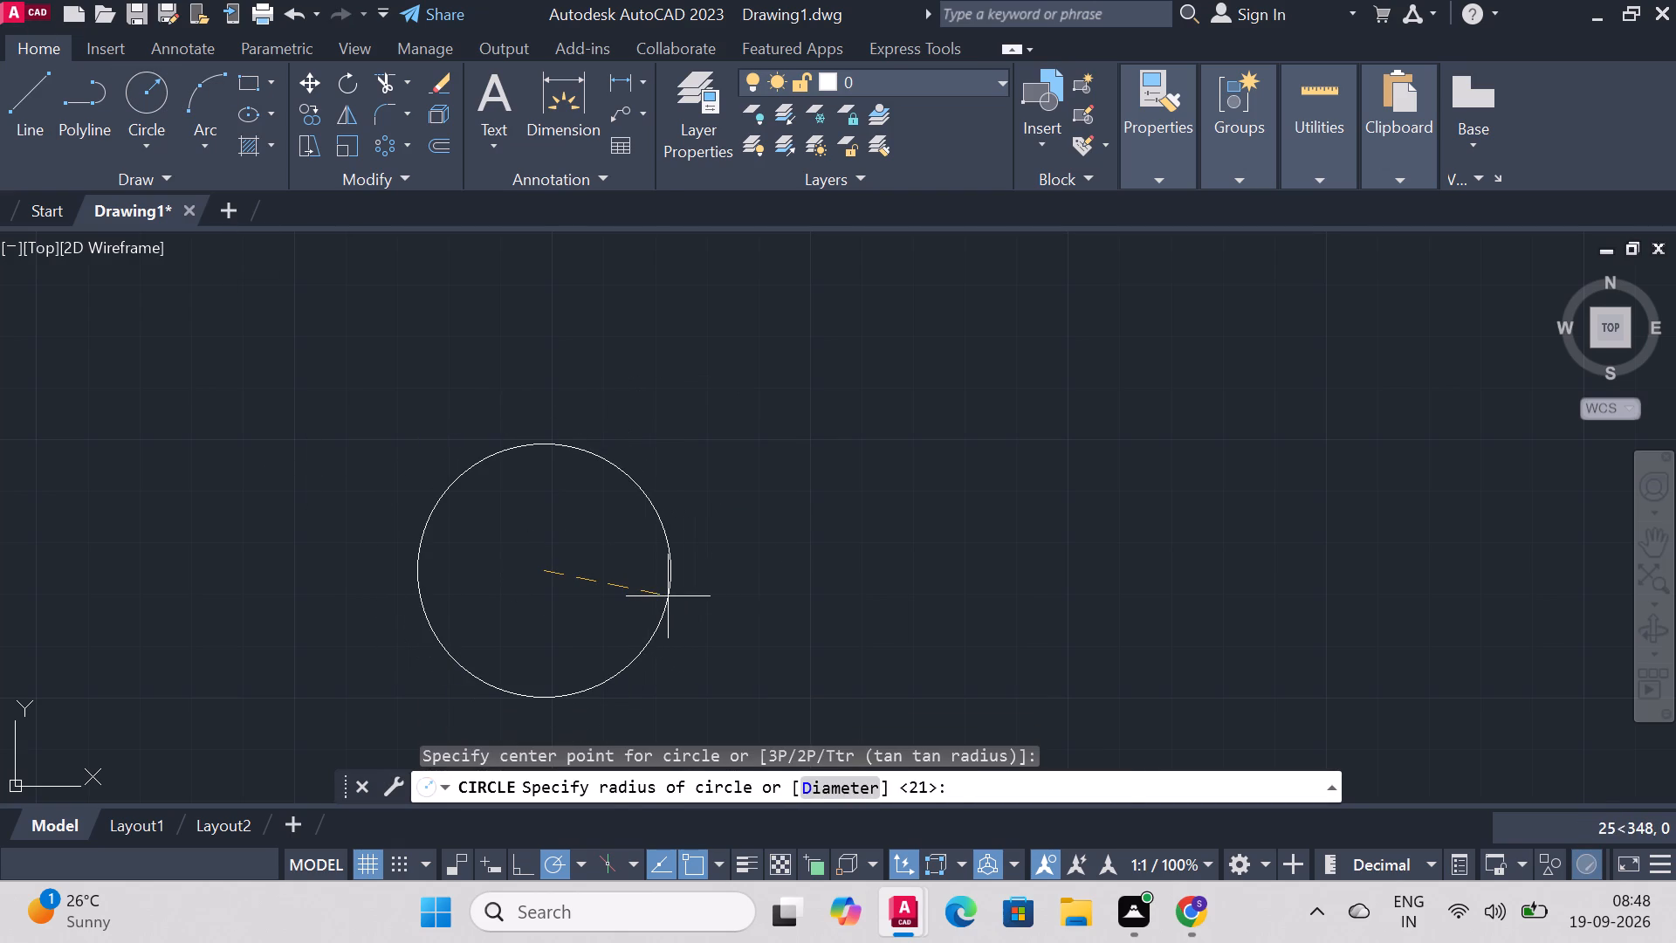
key(r)
key(Return)
text(32)
key(Return)
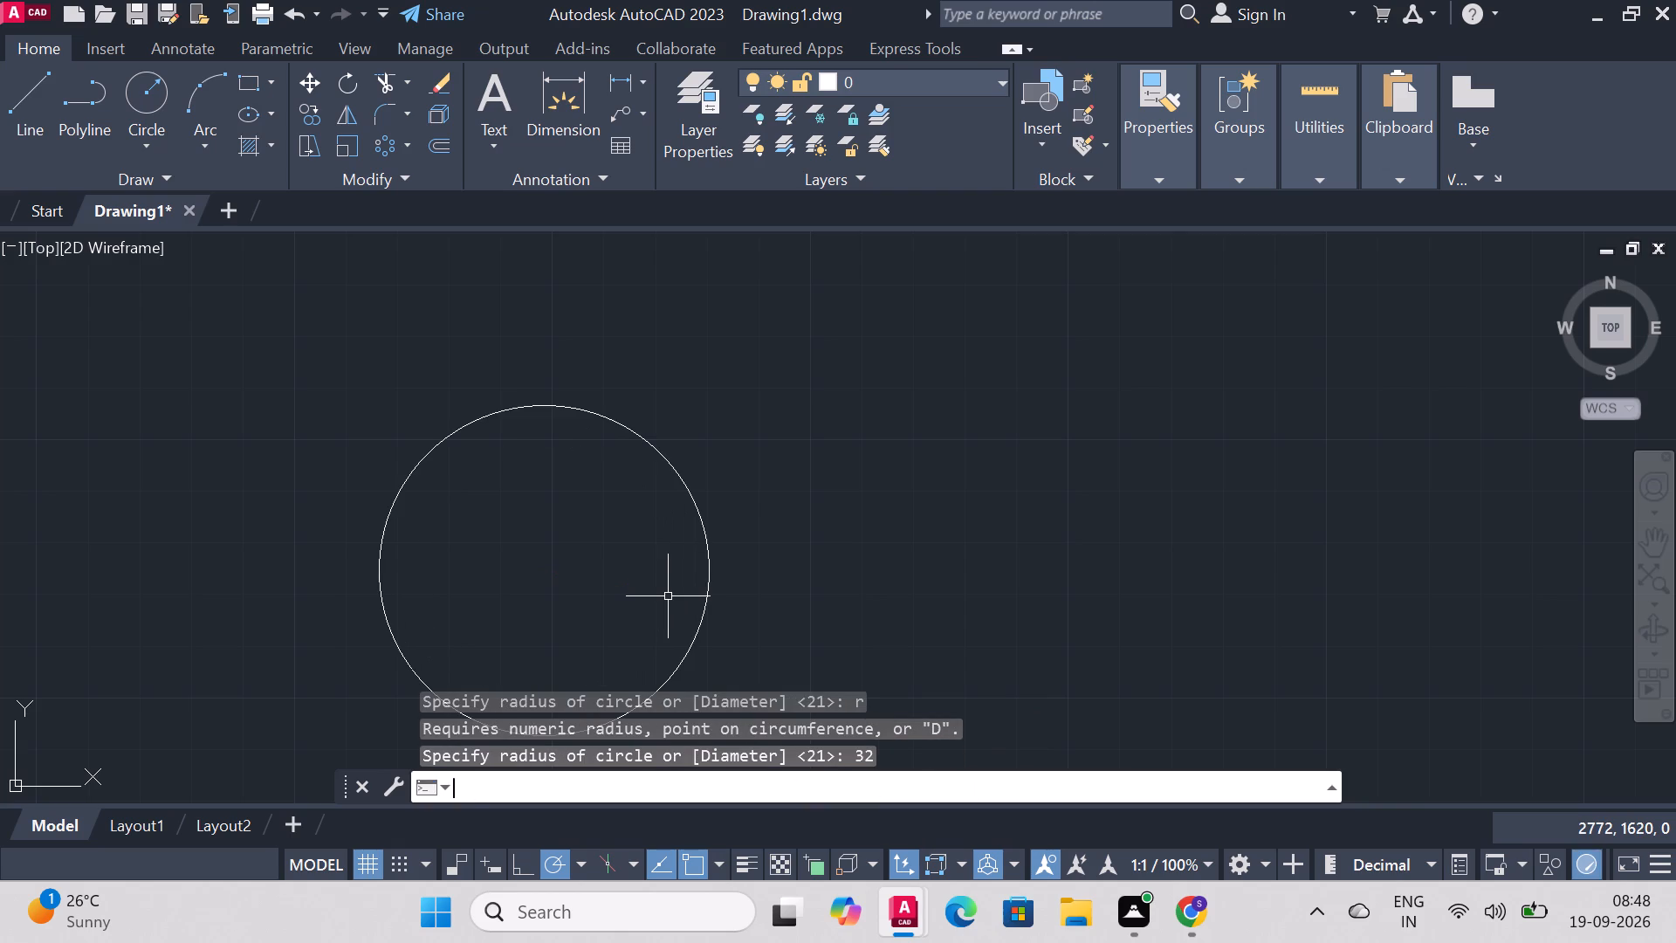
Draw a concentric circle of diameter 32 at the center of the radius 32 circle.
click(133, 107)
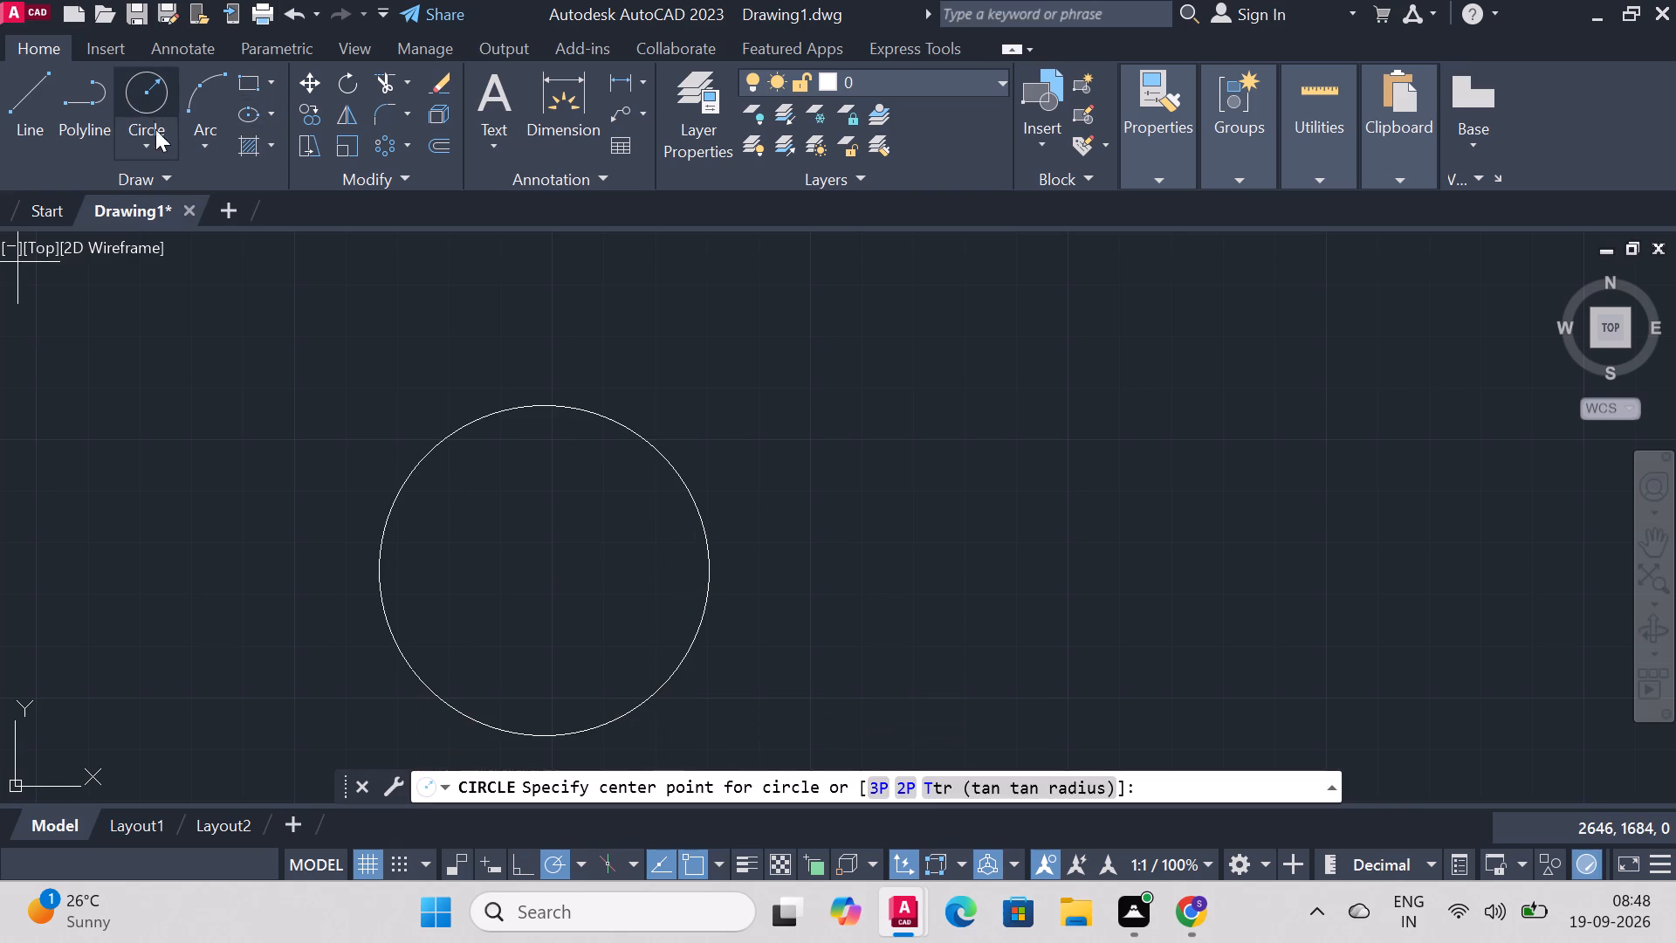
click(546, 573)
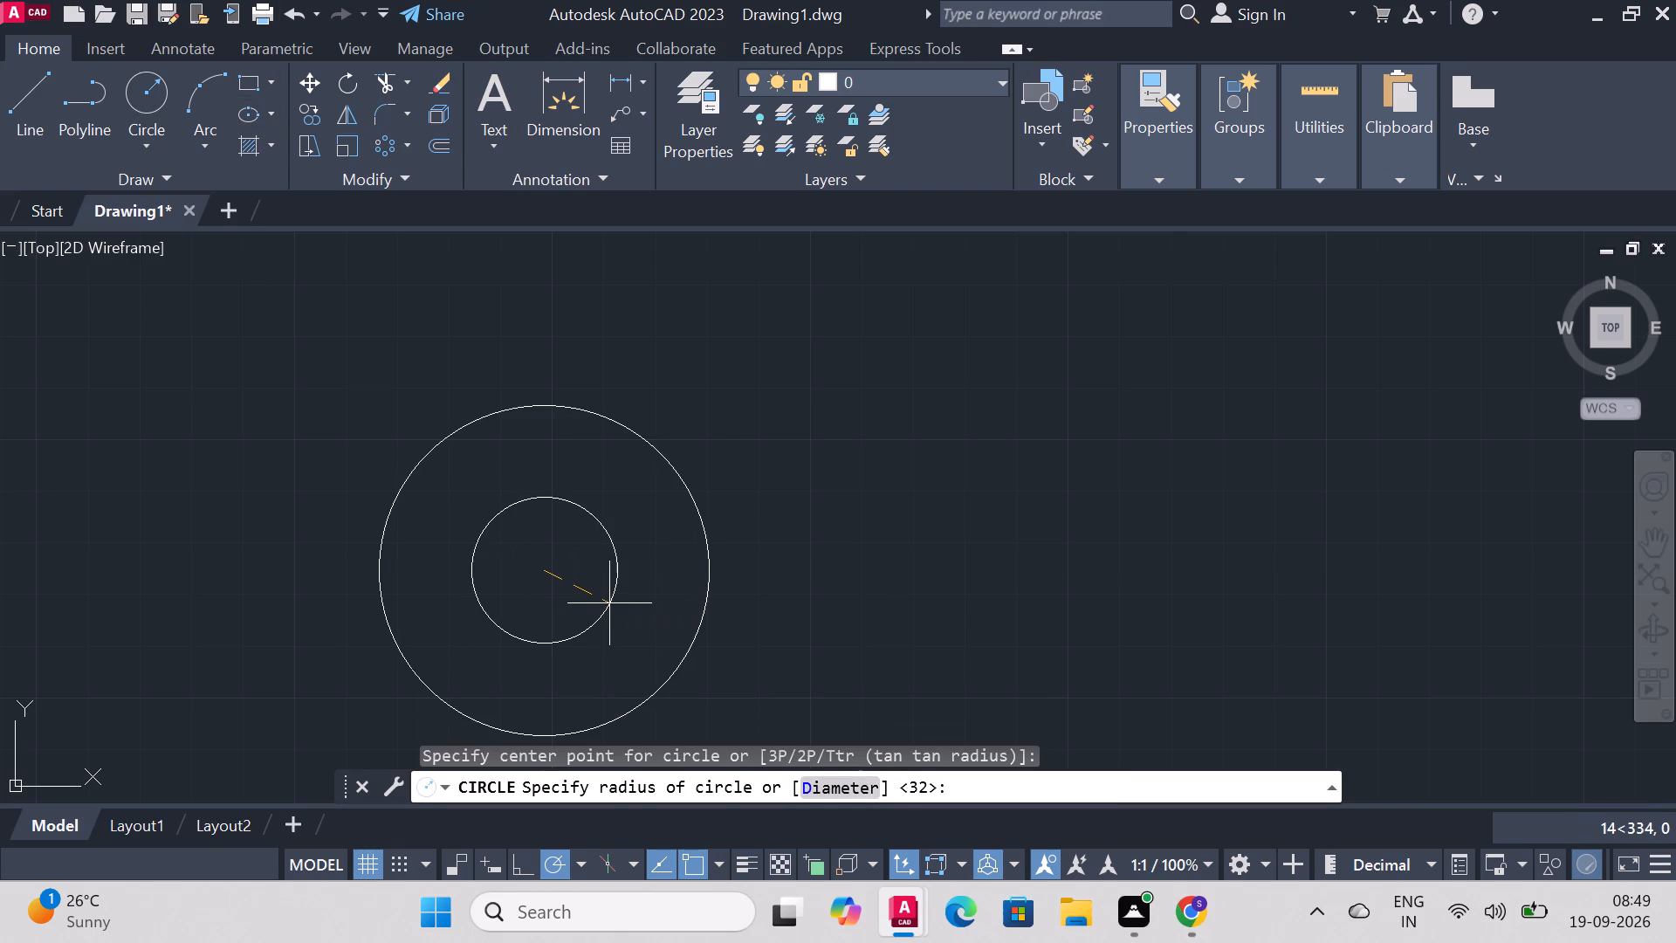
key(d)
key(Return)
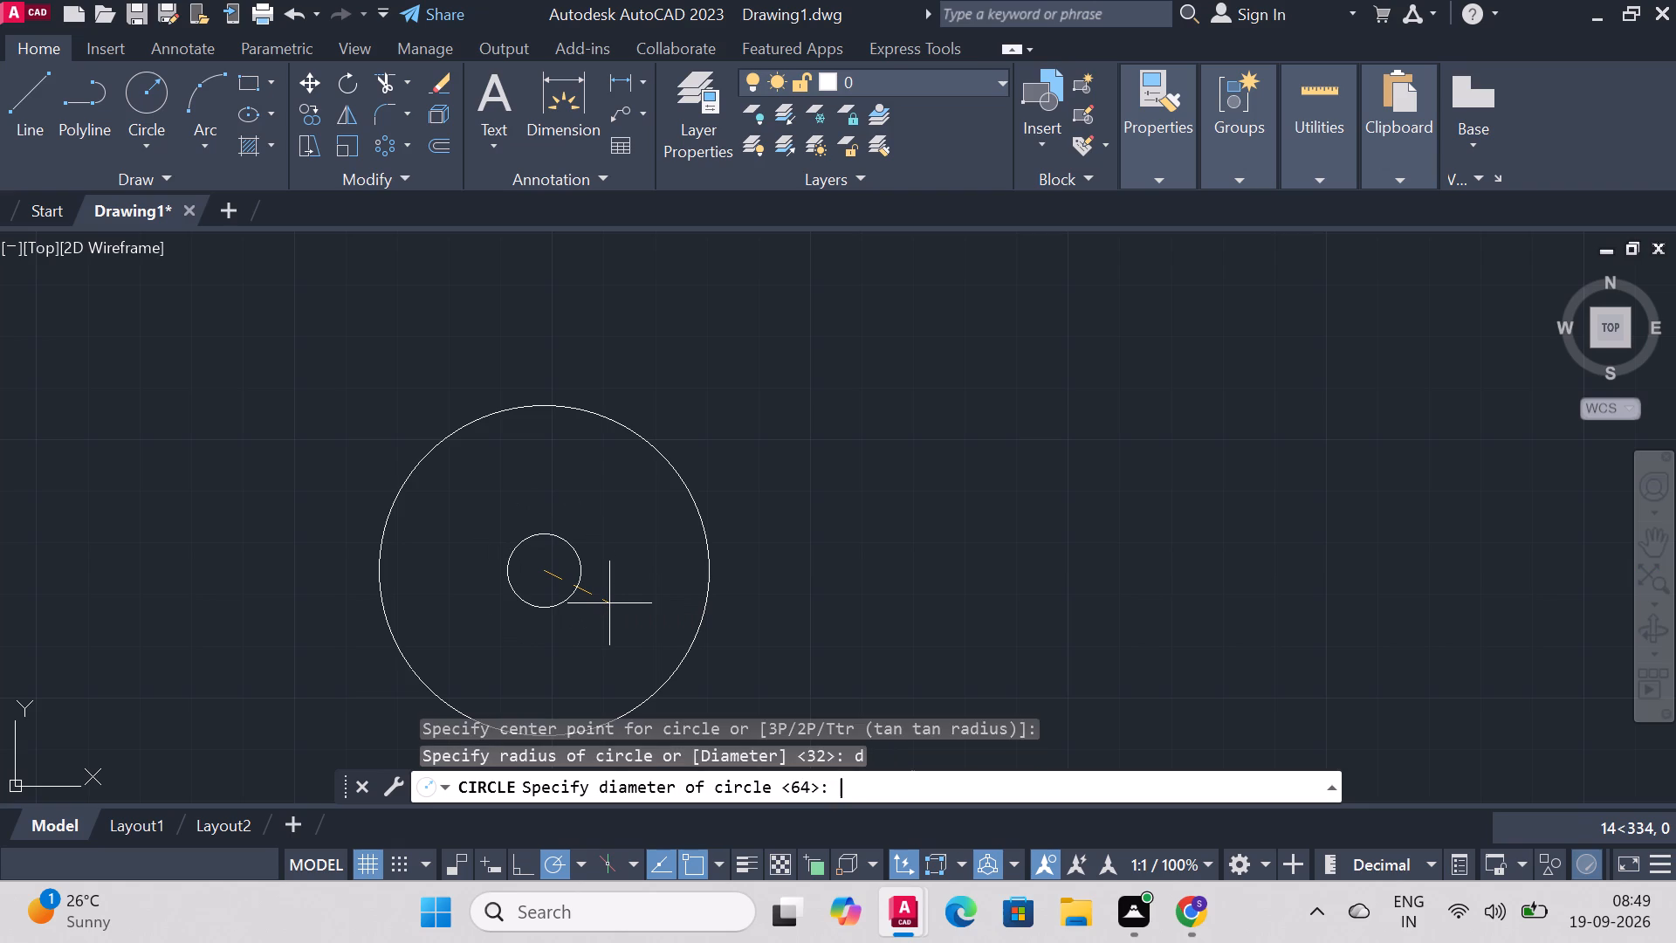
text(32)
key(Return)
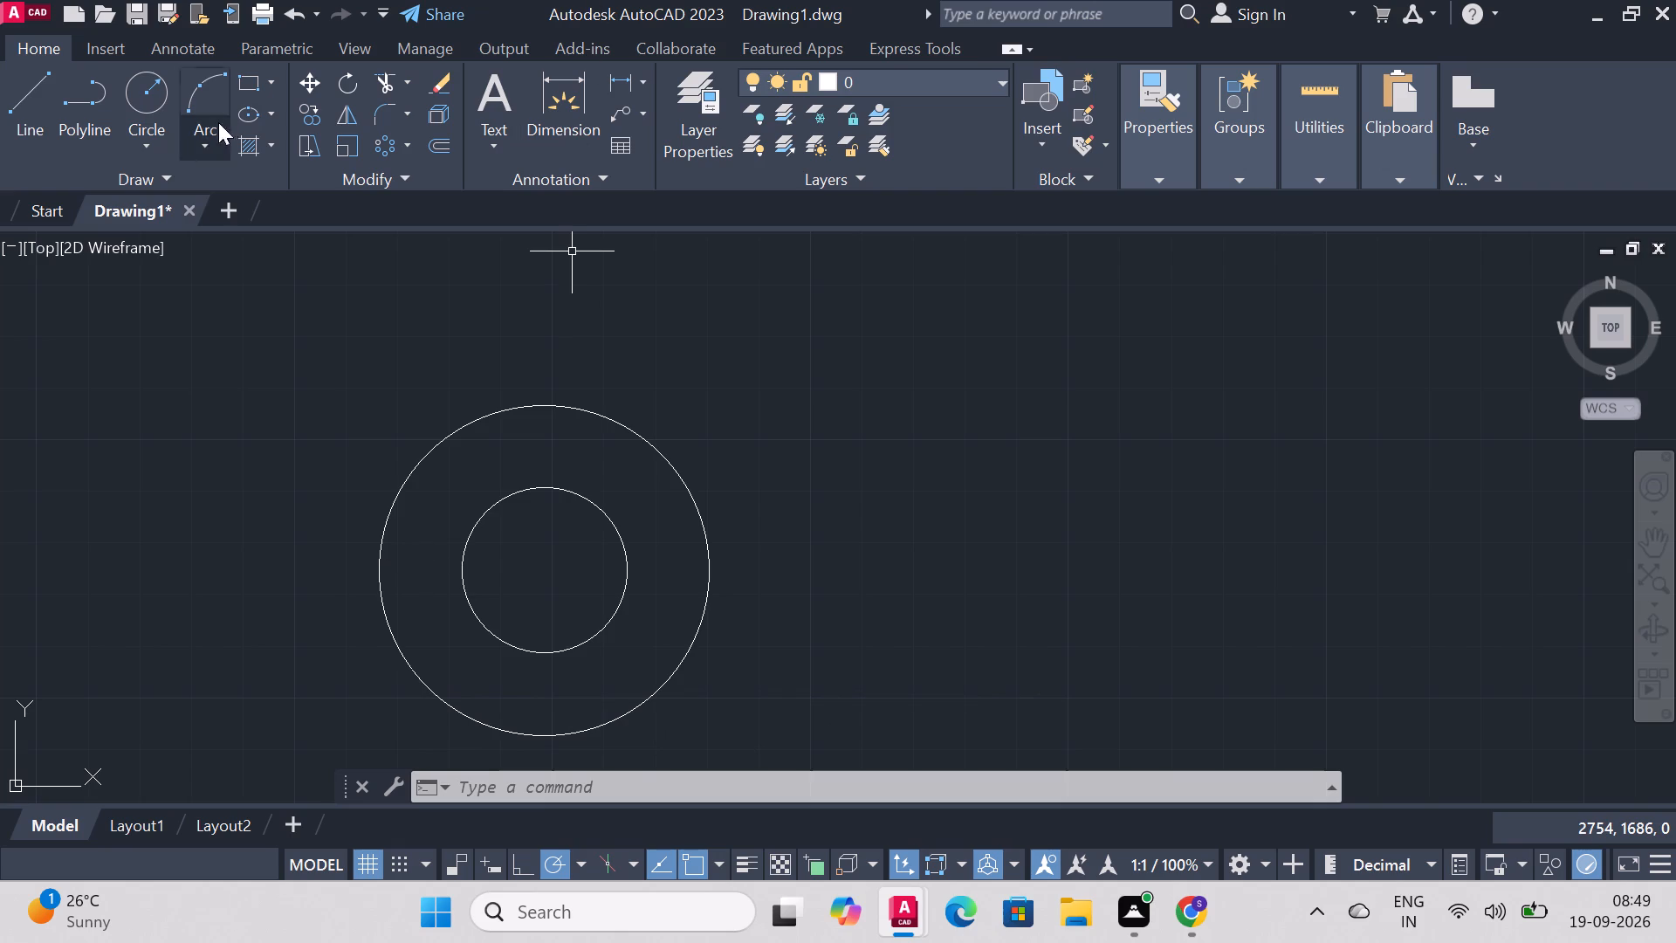
Draw a concentric circle of radius 21 at the same center.
click(126, 108)
click(549, 568)
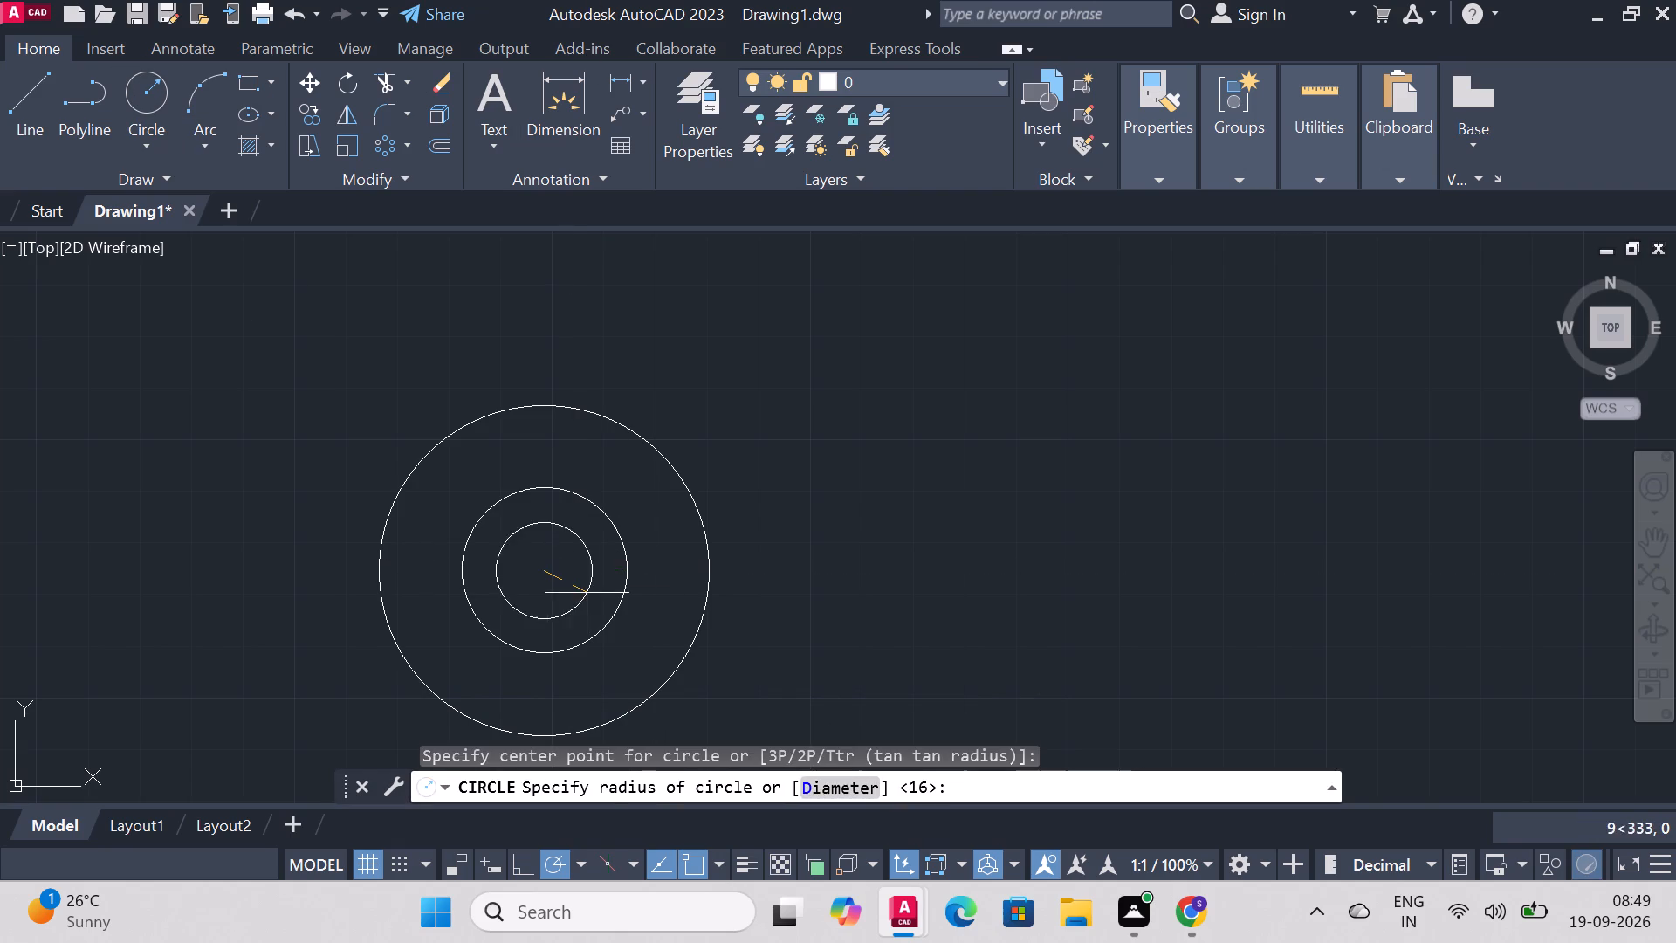
key(r)
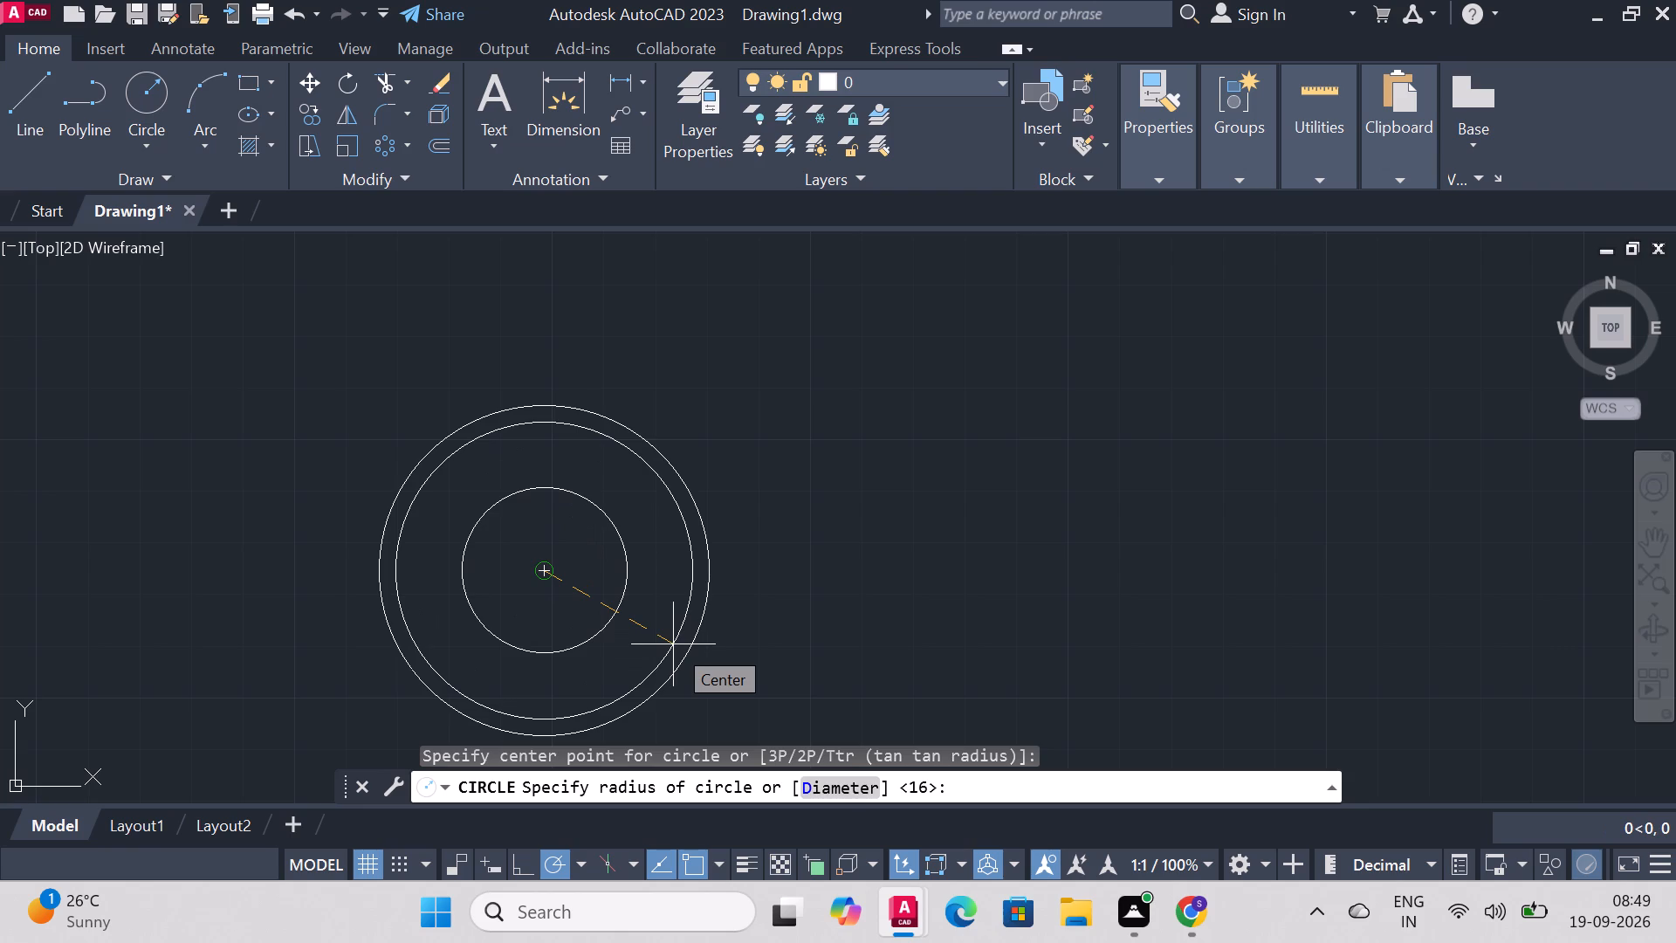
key(Return)
text(21)
key(Return)
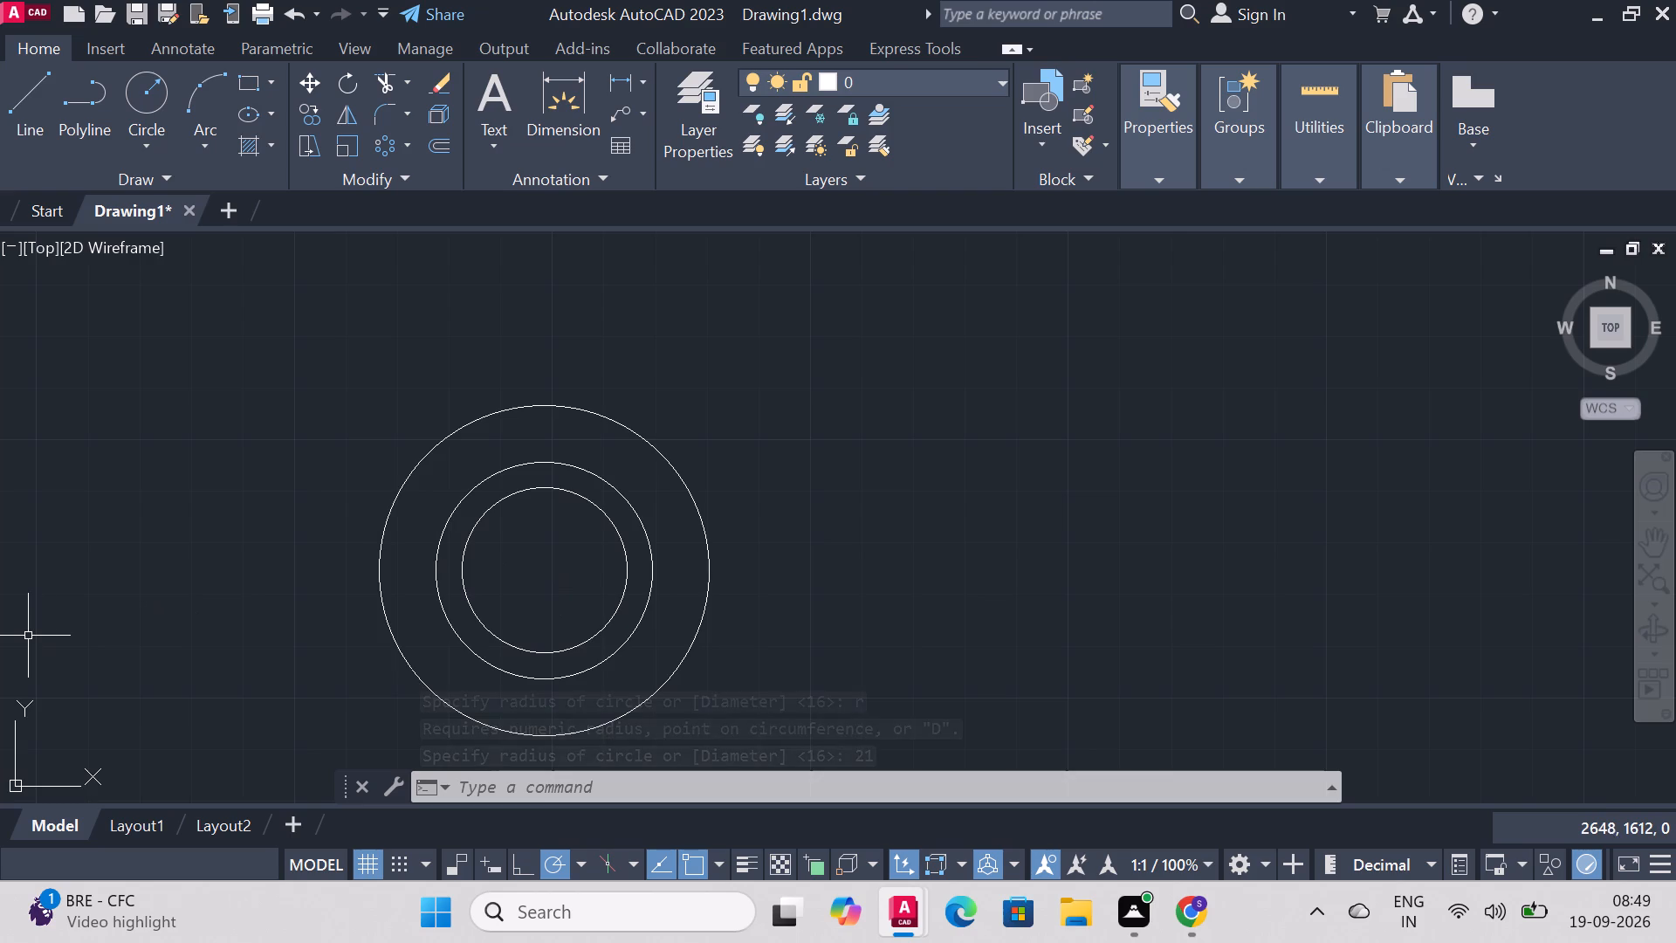
Draw a horizontal line of length 32 from the common center to the right quadrant of the radius 32 circle.
scroll(100, 612, down, 2)
scroll(43, 671, up, 3)
scroll(611, 396, down, 2)
scroll(690, 355, up, 1)
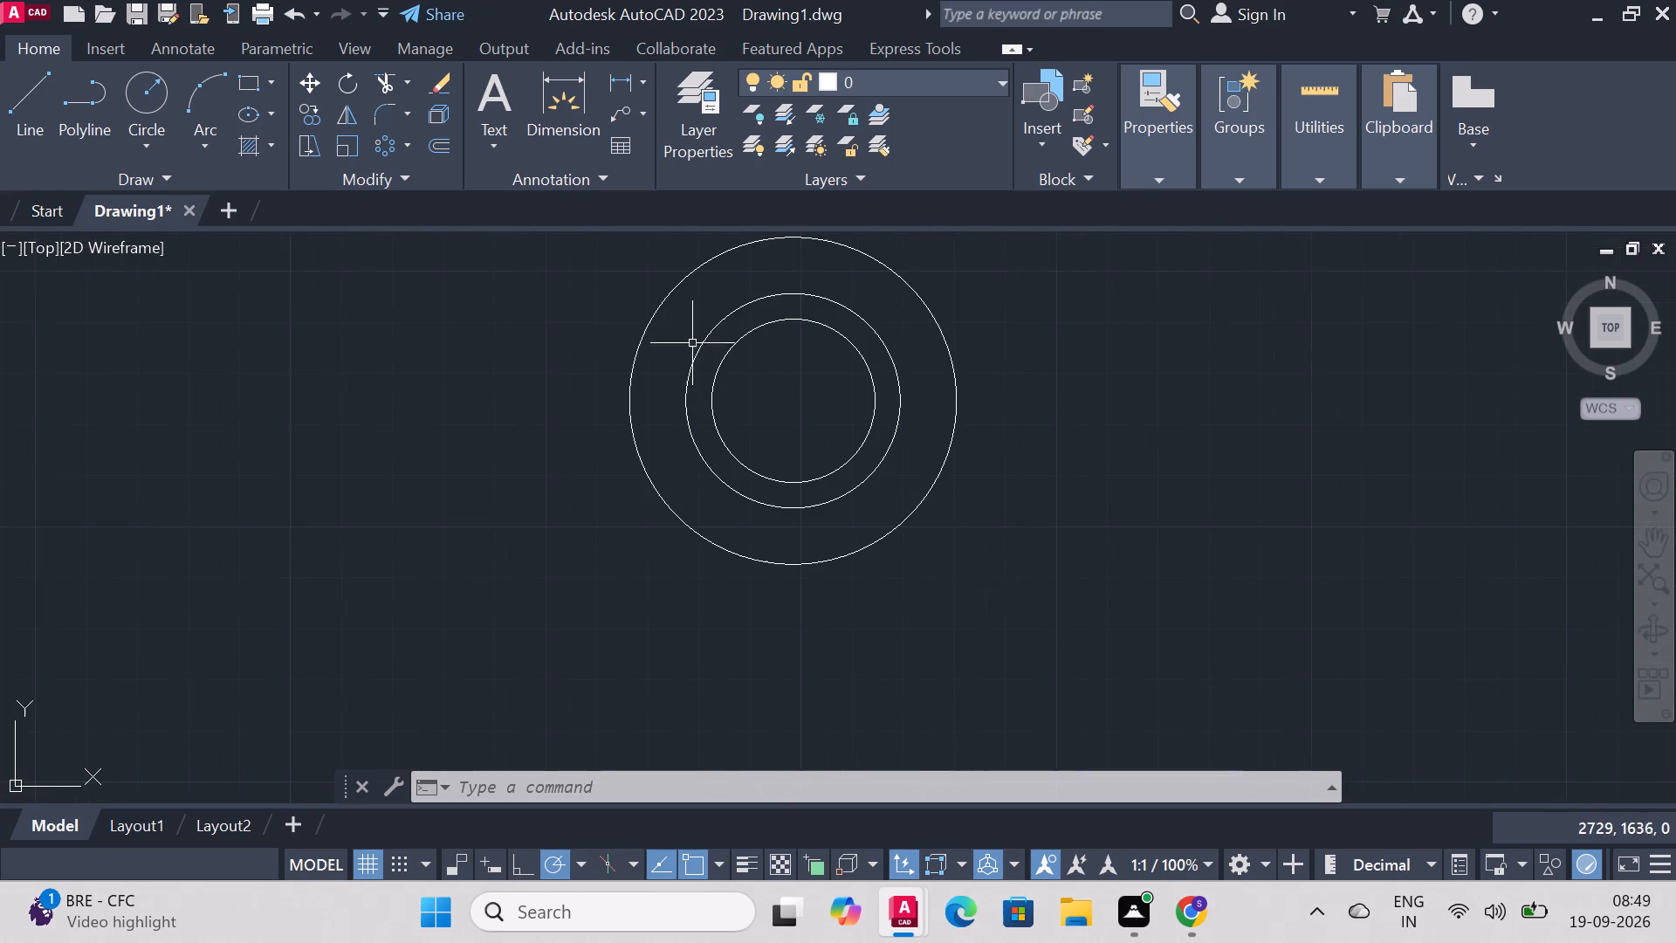
scroll(738, 254, down, 3)
scroll(745, 217, up, 3)
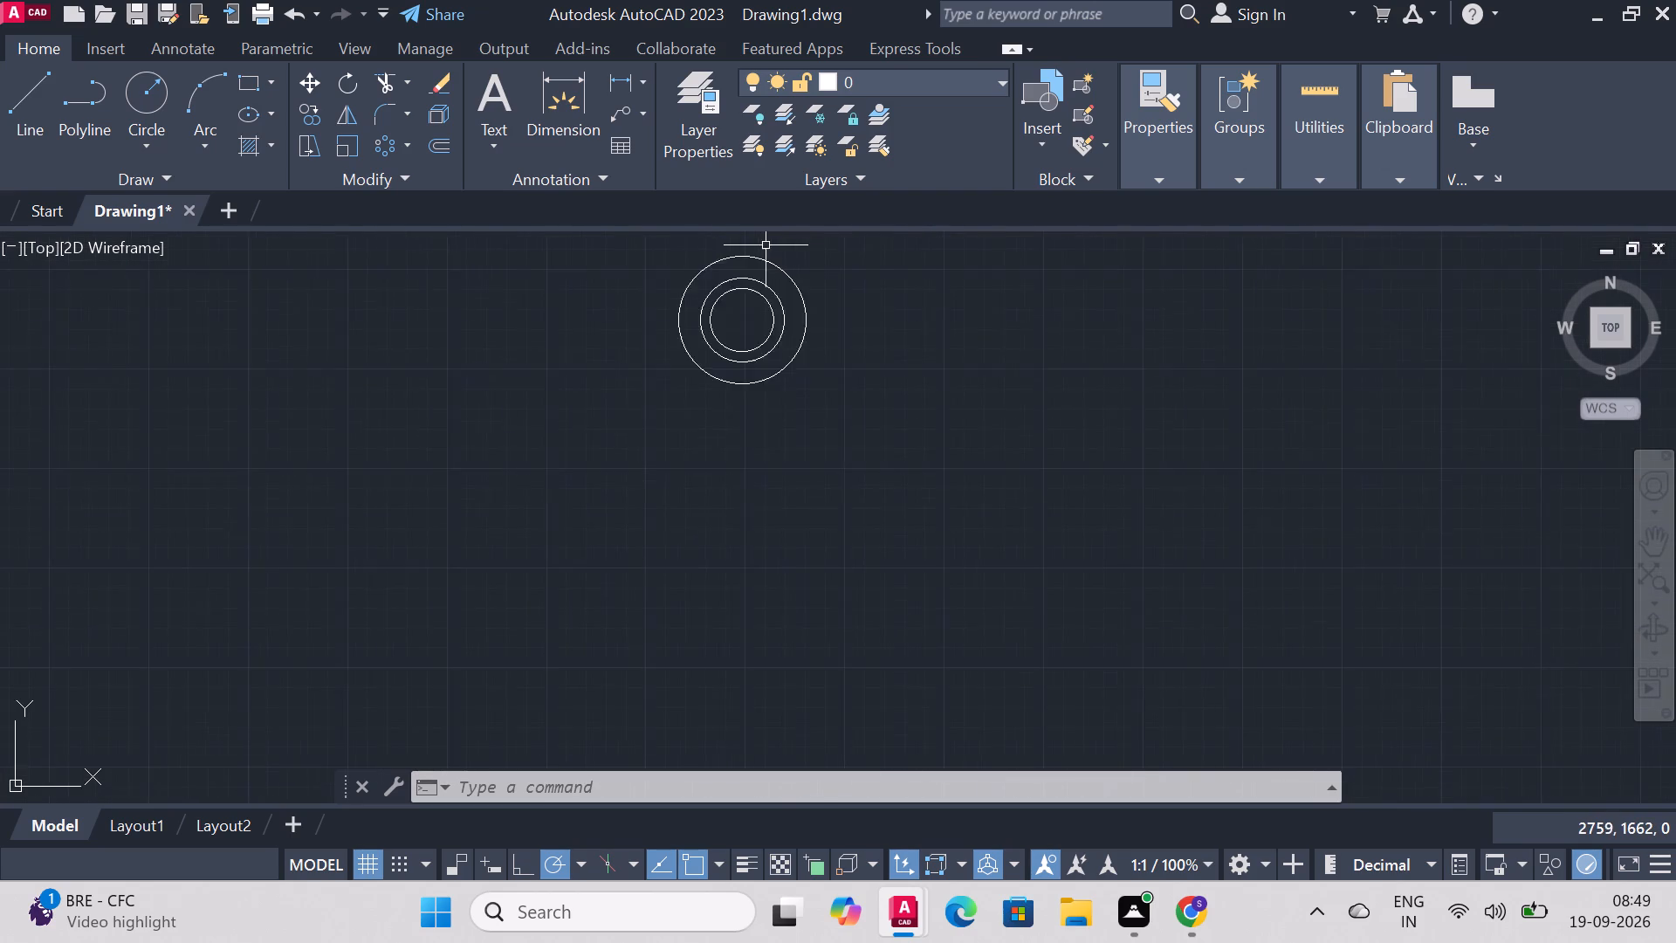
scroll(766, 245, up, 2)
scroll(495, 273, up, 2)
scroll(579, 294, down, 2)
scroll(583, 297, up, 2)
scroll(583, 297, down, 2)
scroll(583, 297, up, 1)
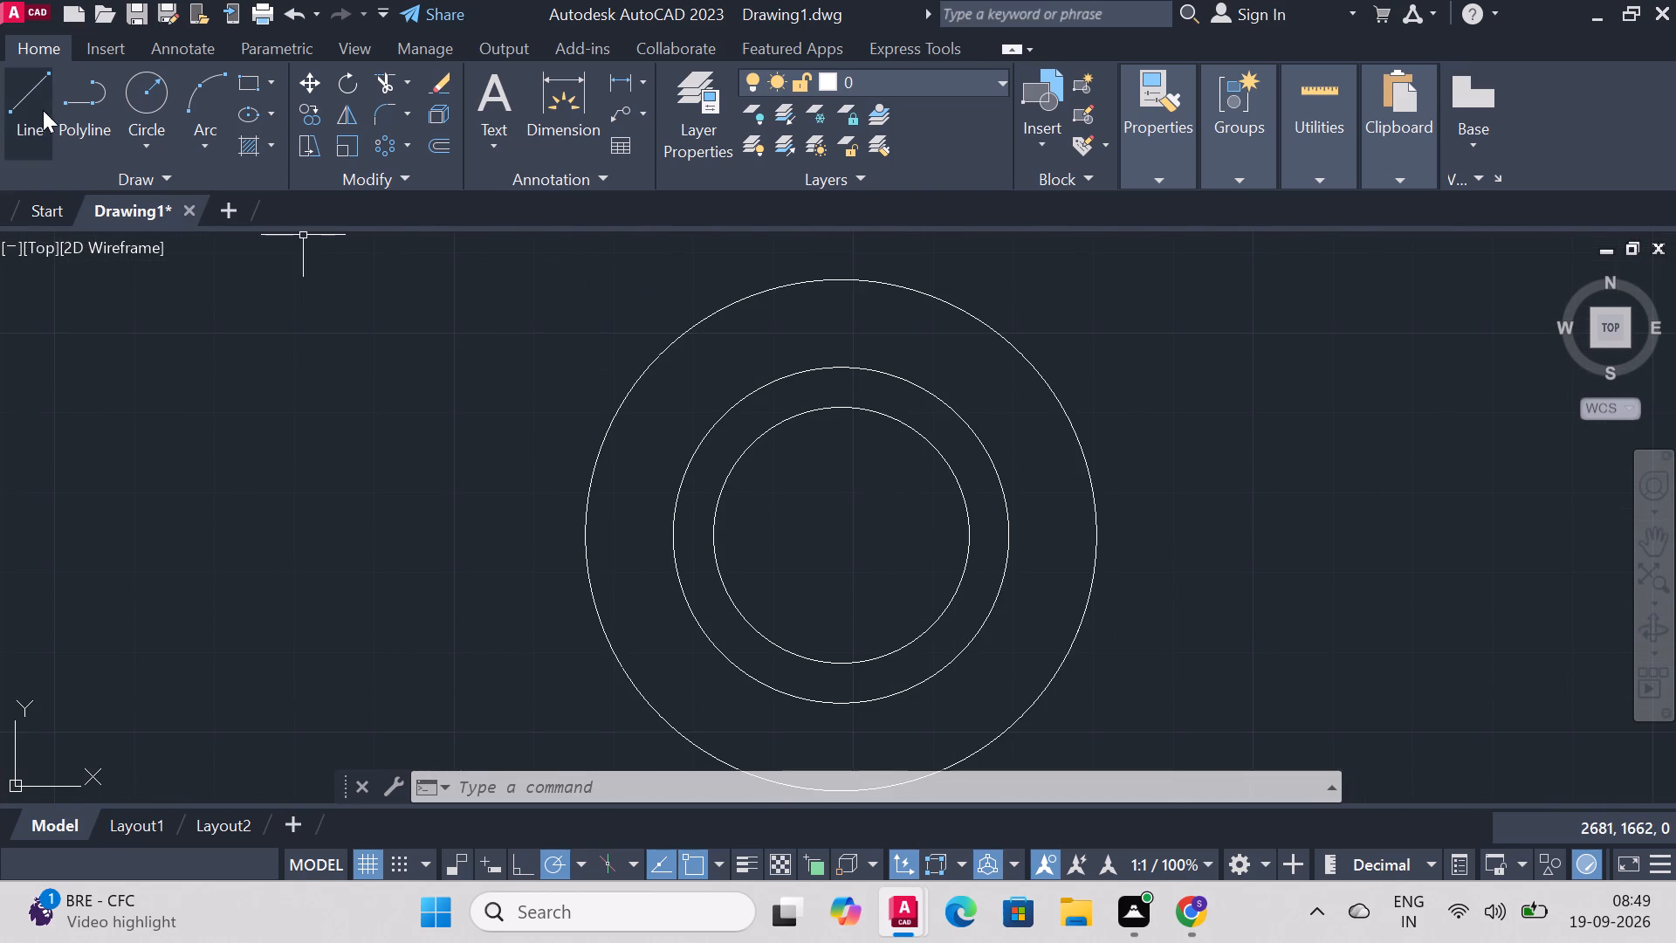
click(45, 109)
click(842, 540)
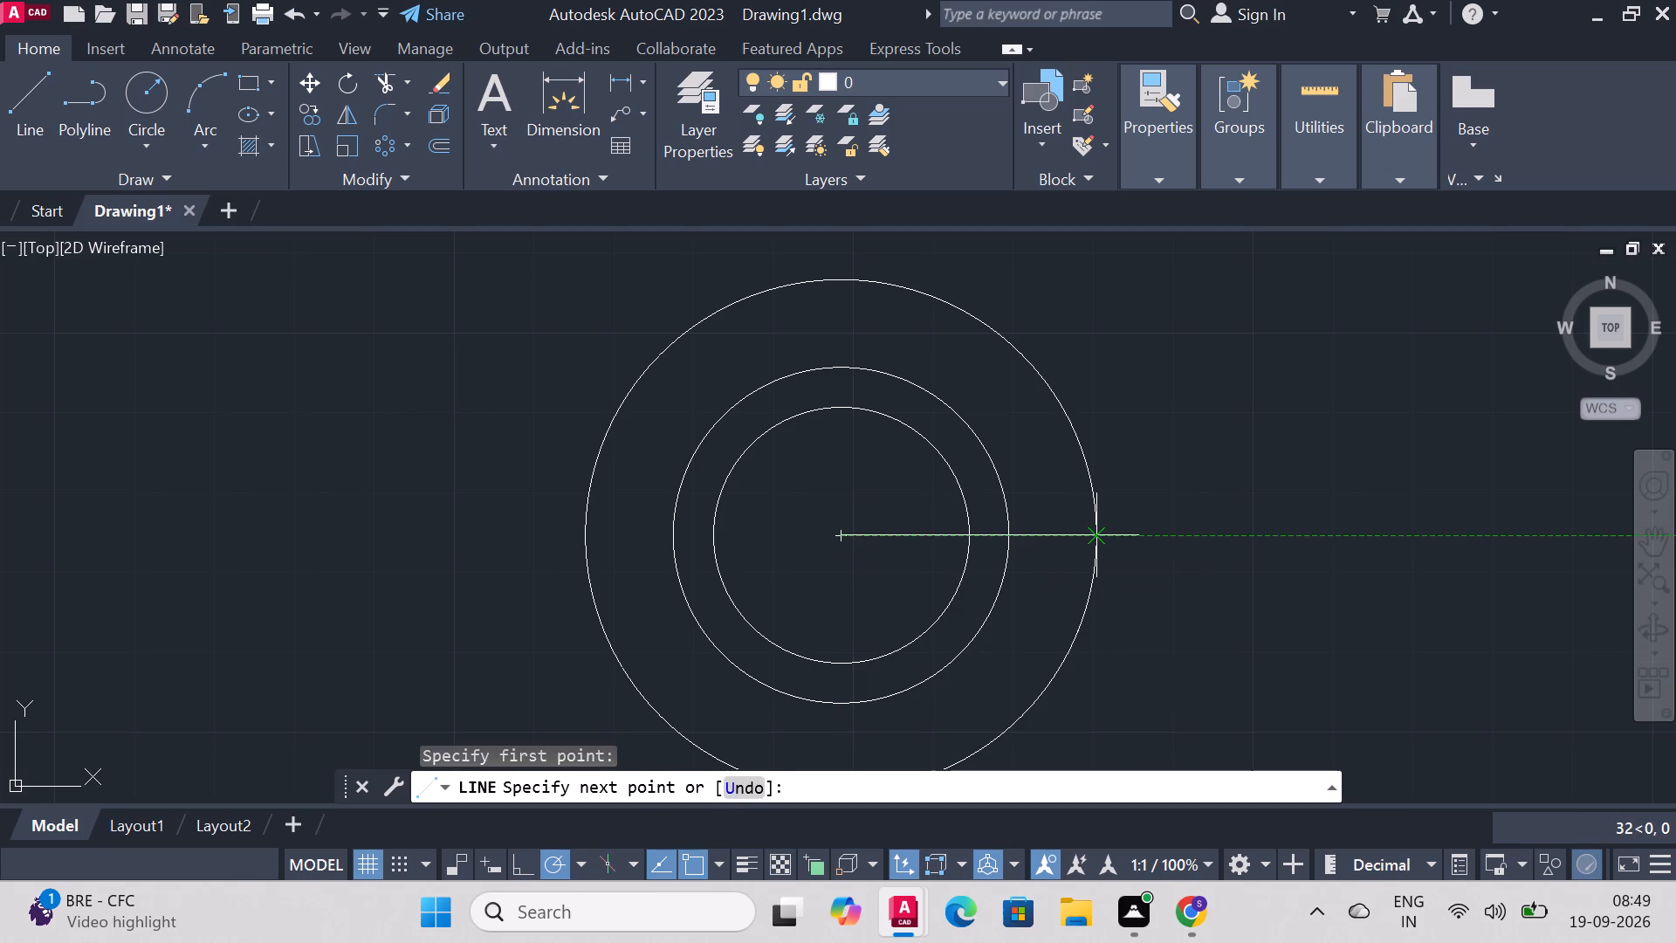
click(1099, 536)
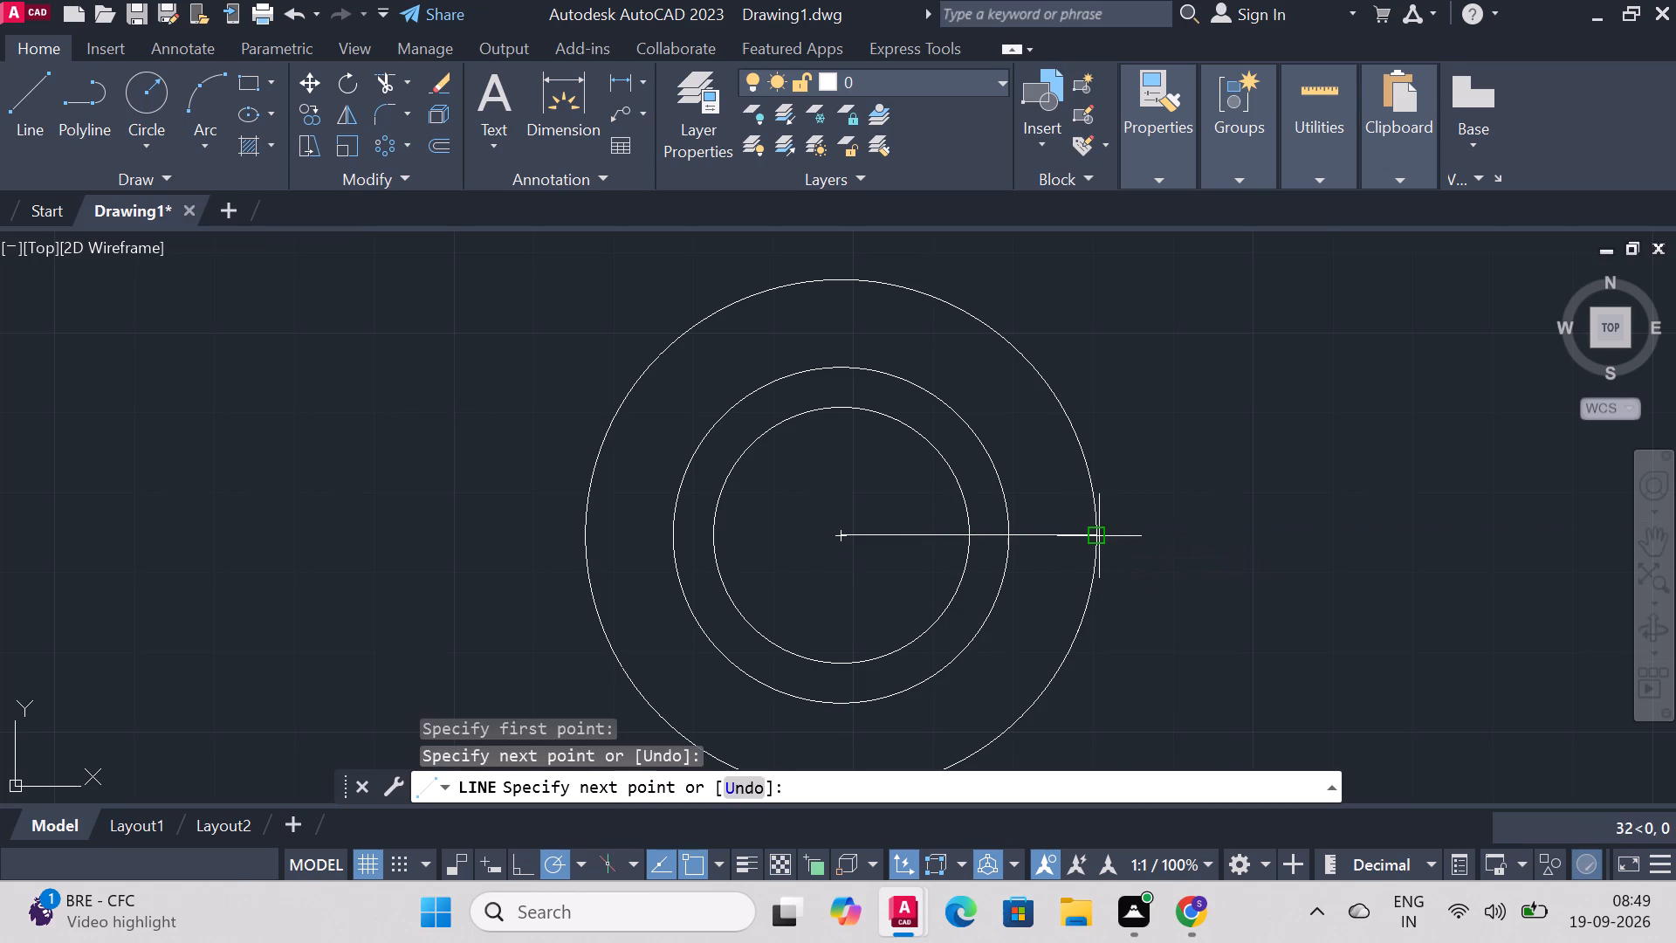
key(Escape)
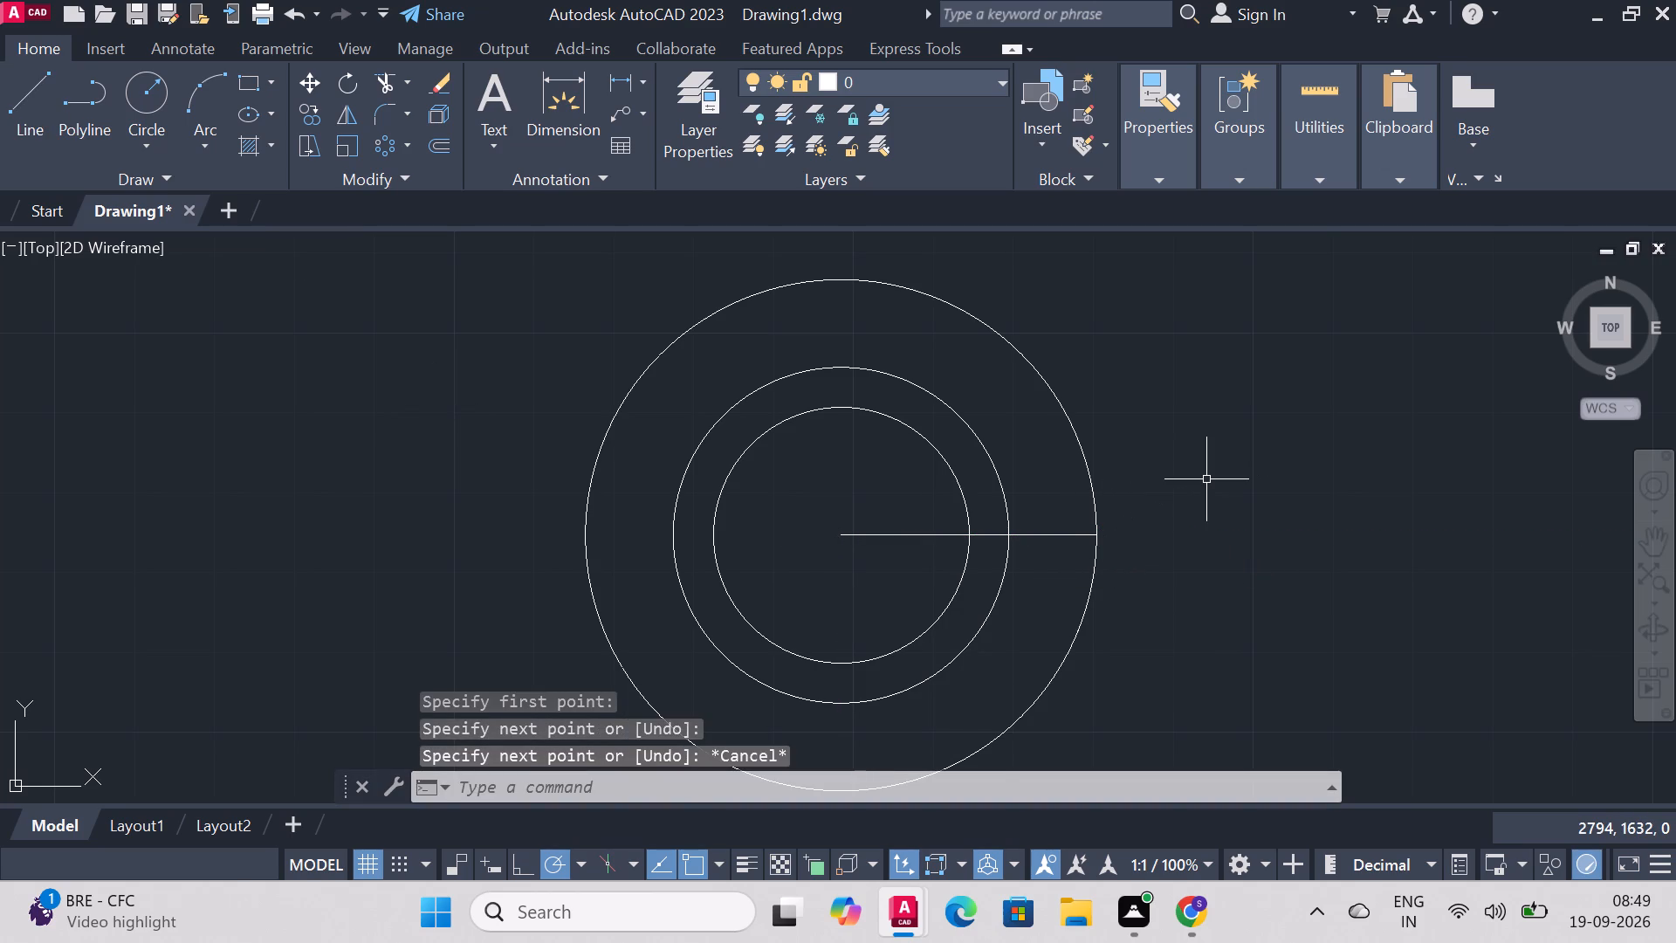
Offset the horizontal line by 3 to both sides, once below and once above.
click(1054, 531)
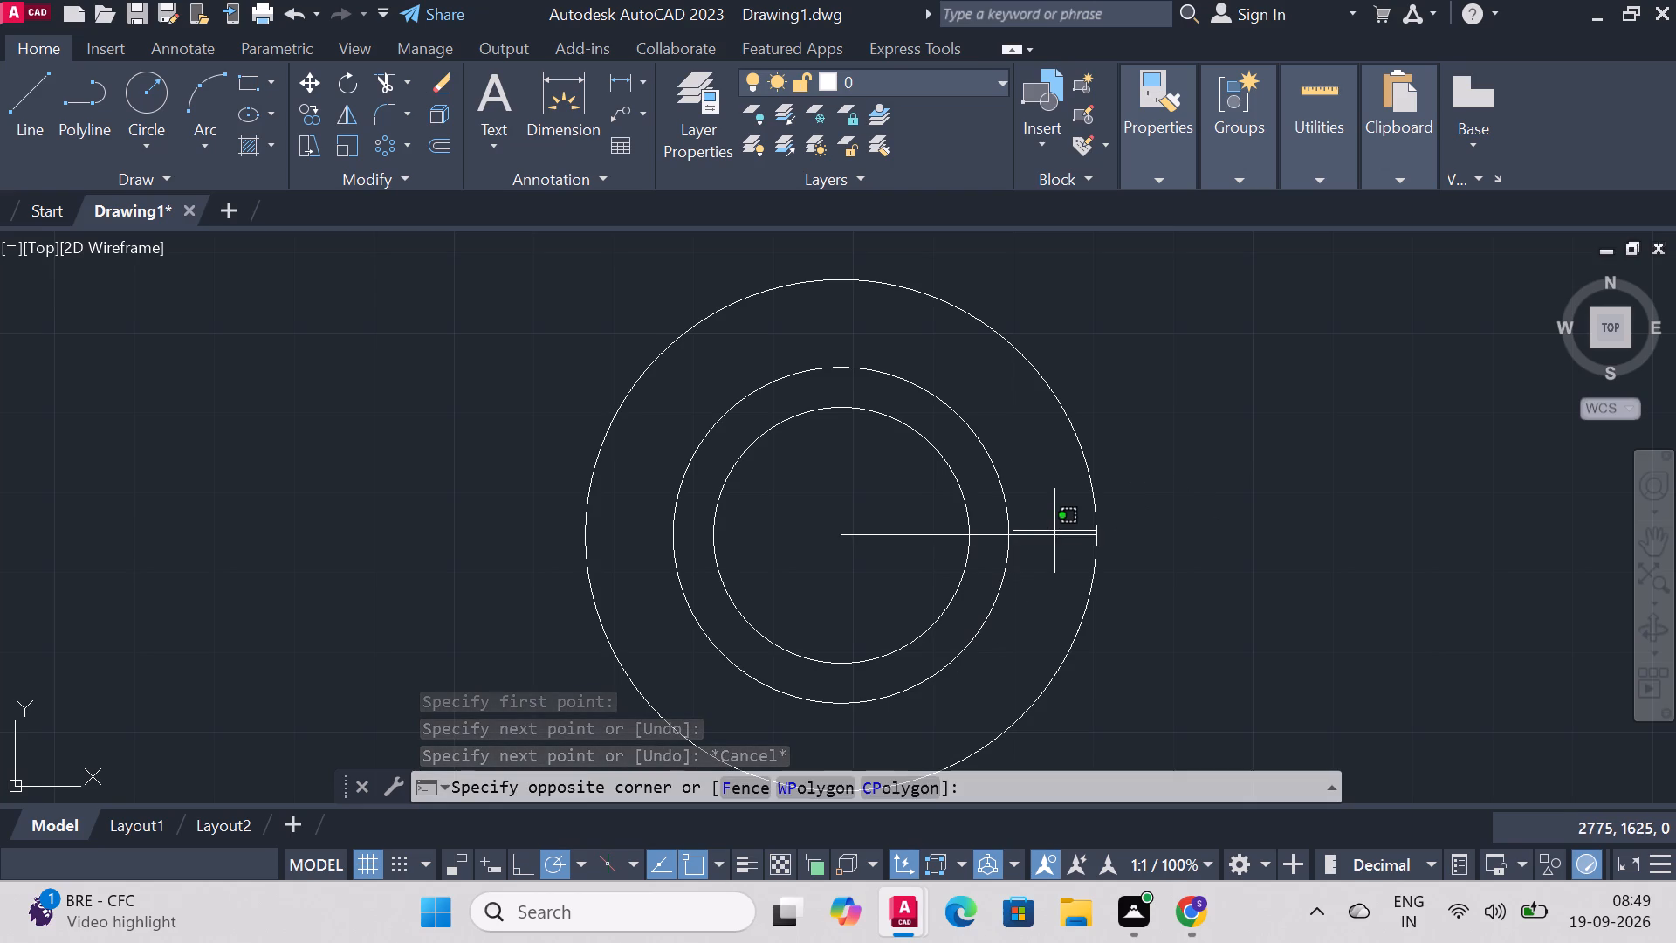
click(1054, 538)
key(o)
key(Return)
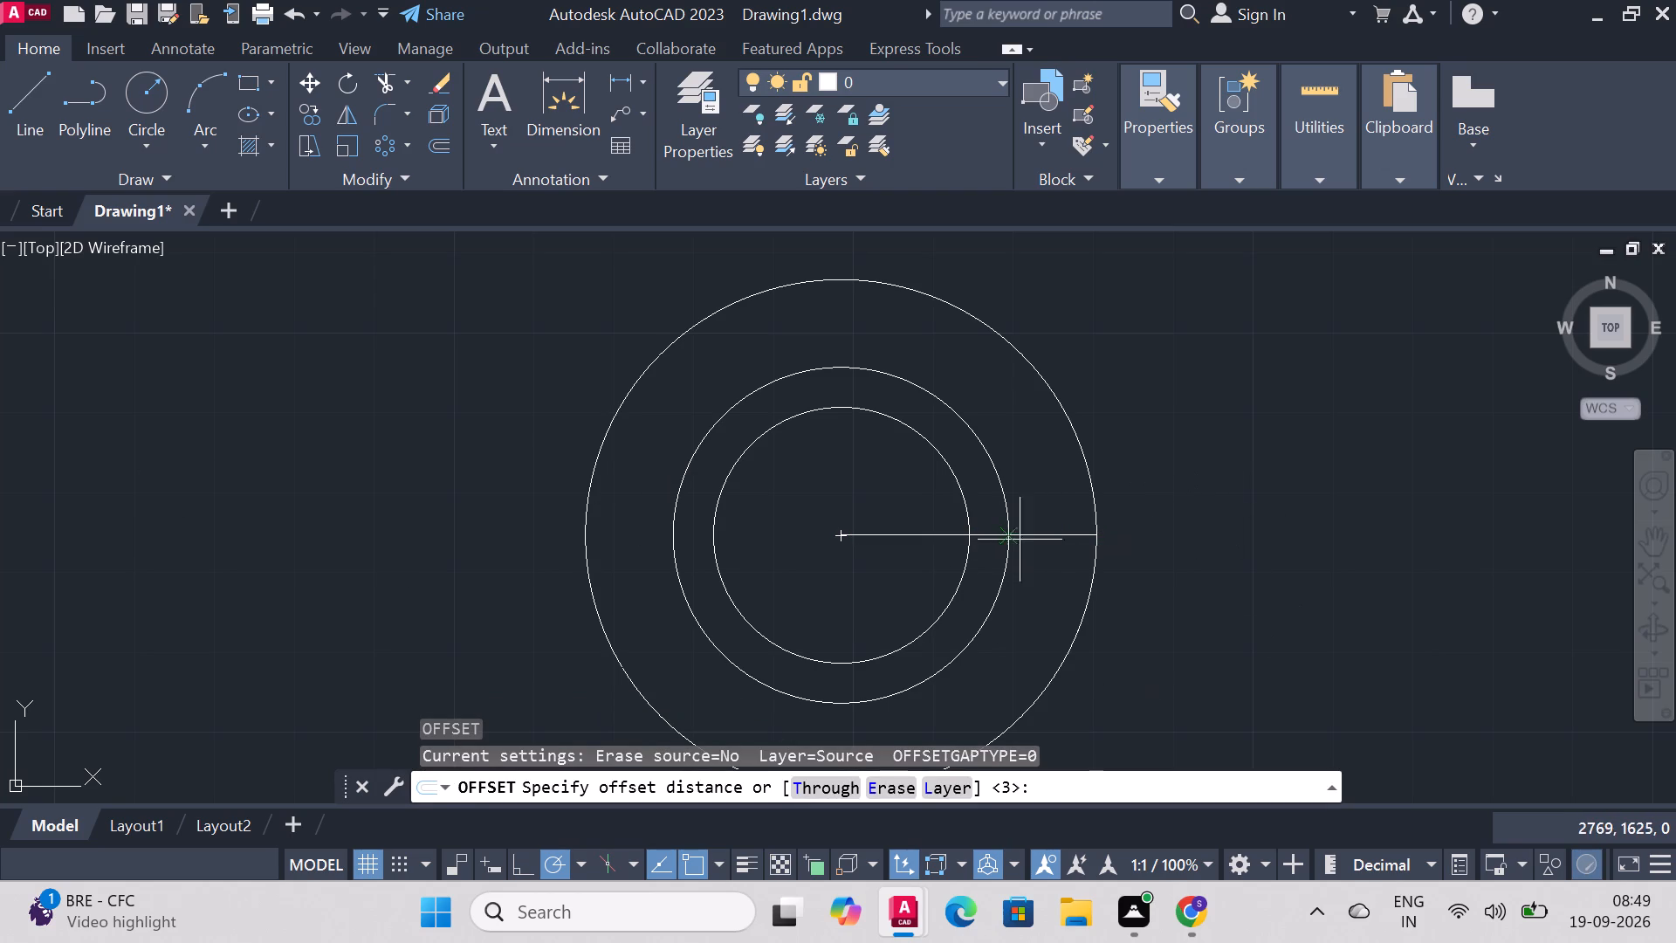
key(3)
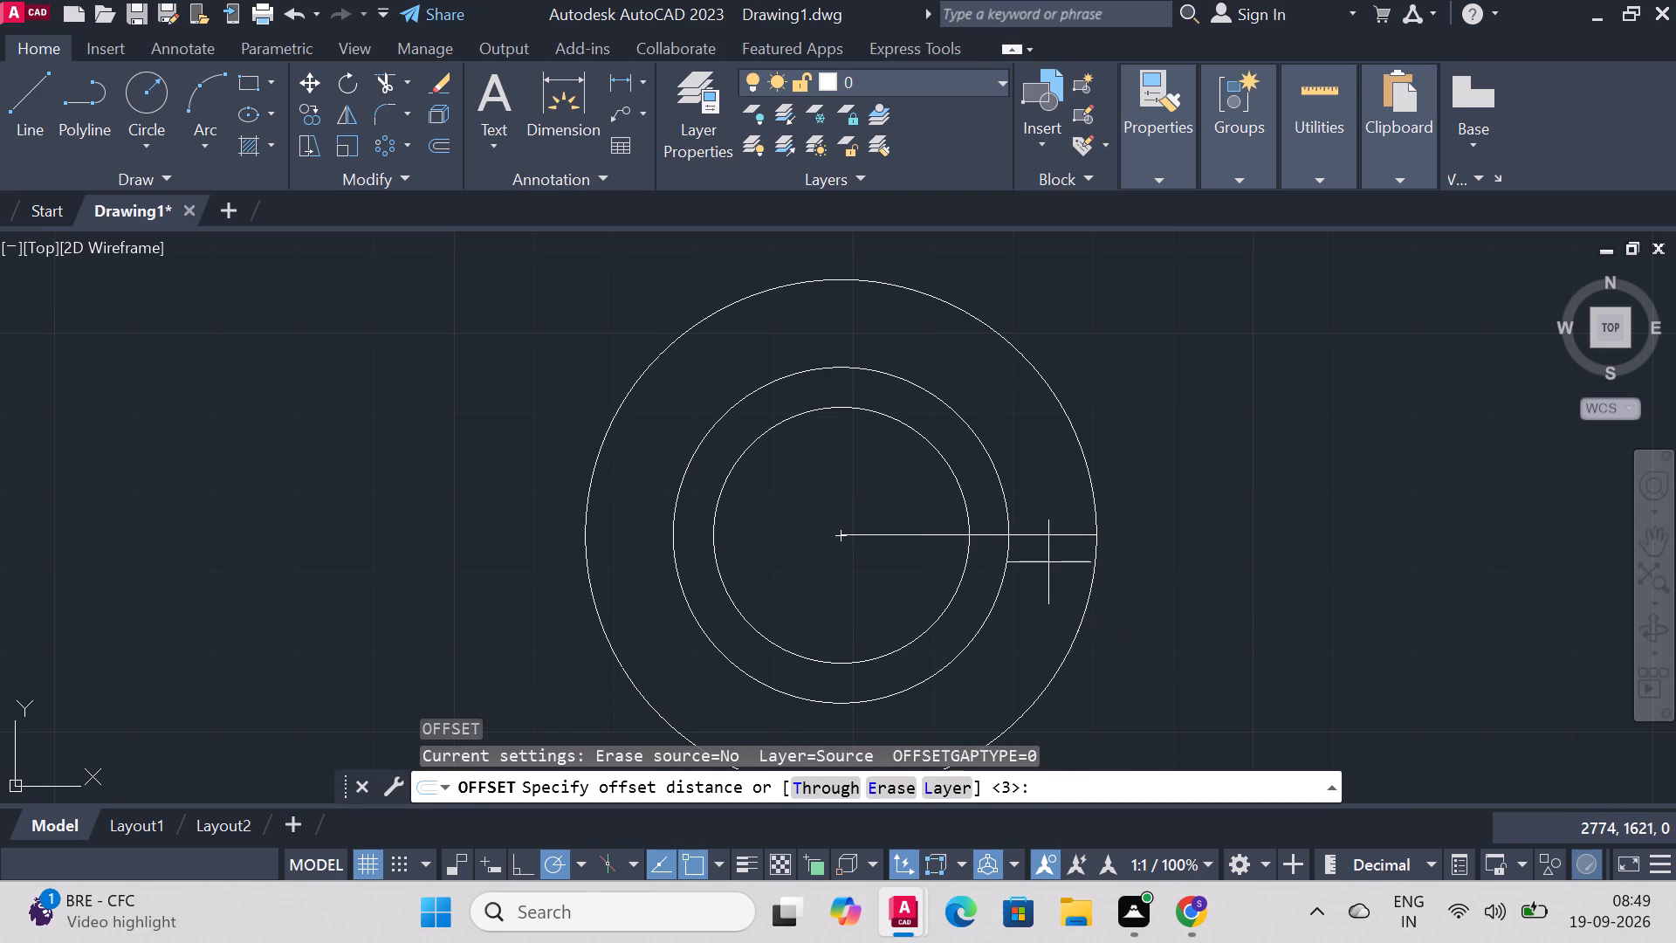
key(Return)
click(1052, 570)
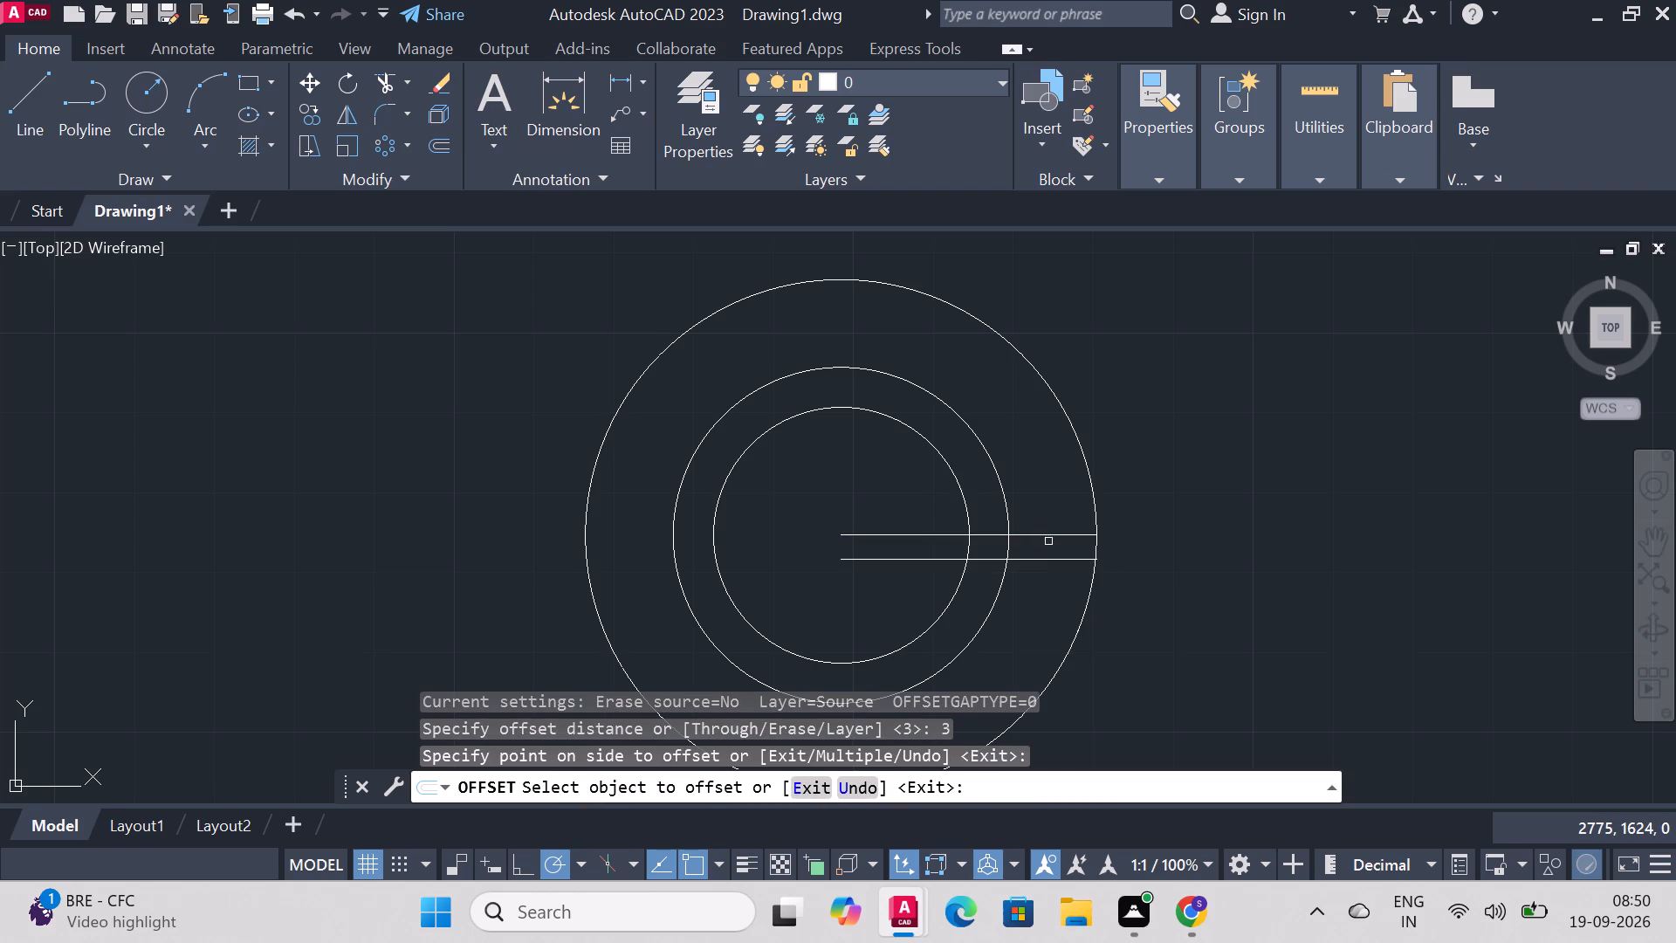
click(1048, 537)
click(1047, 513)
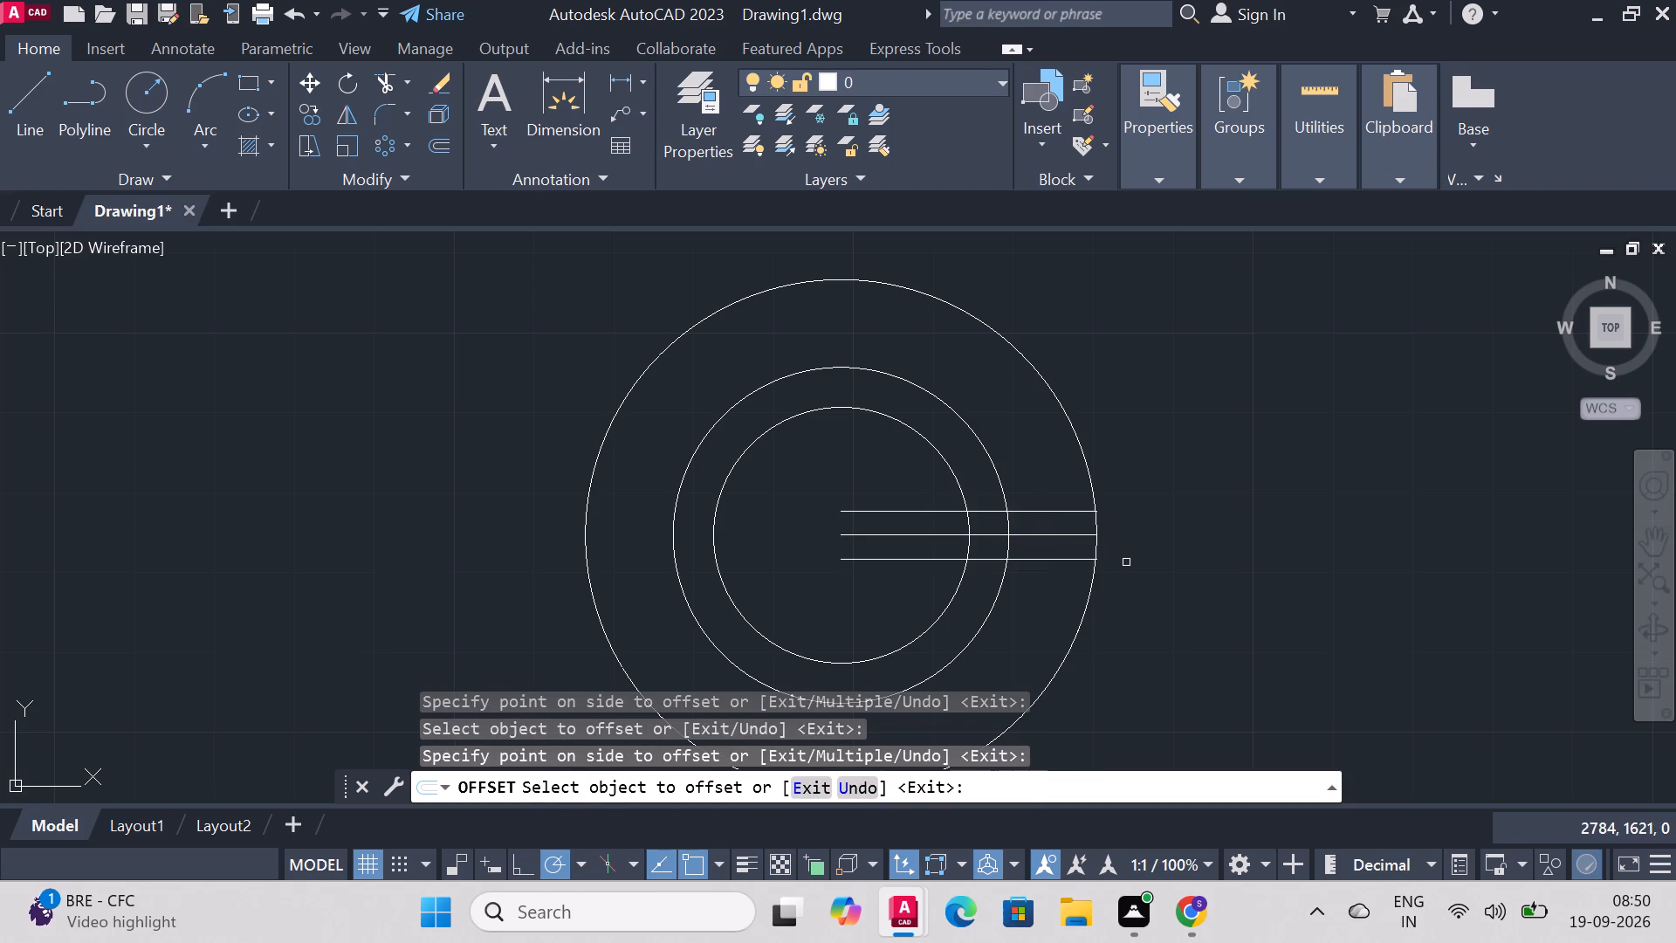
key(Escape)
Trim the three horizontal lines and radius 21 circle to leave one open rib of two parallel lines reaching the radius 32 circle.
text(trim)
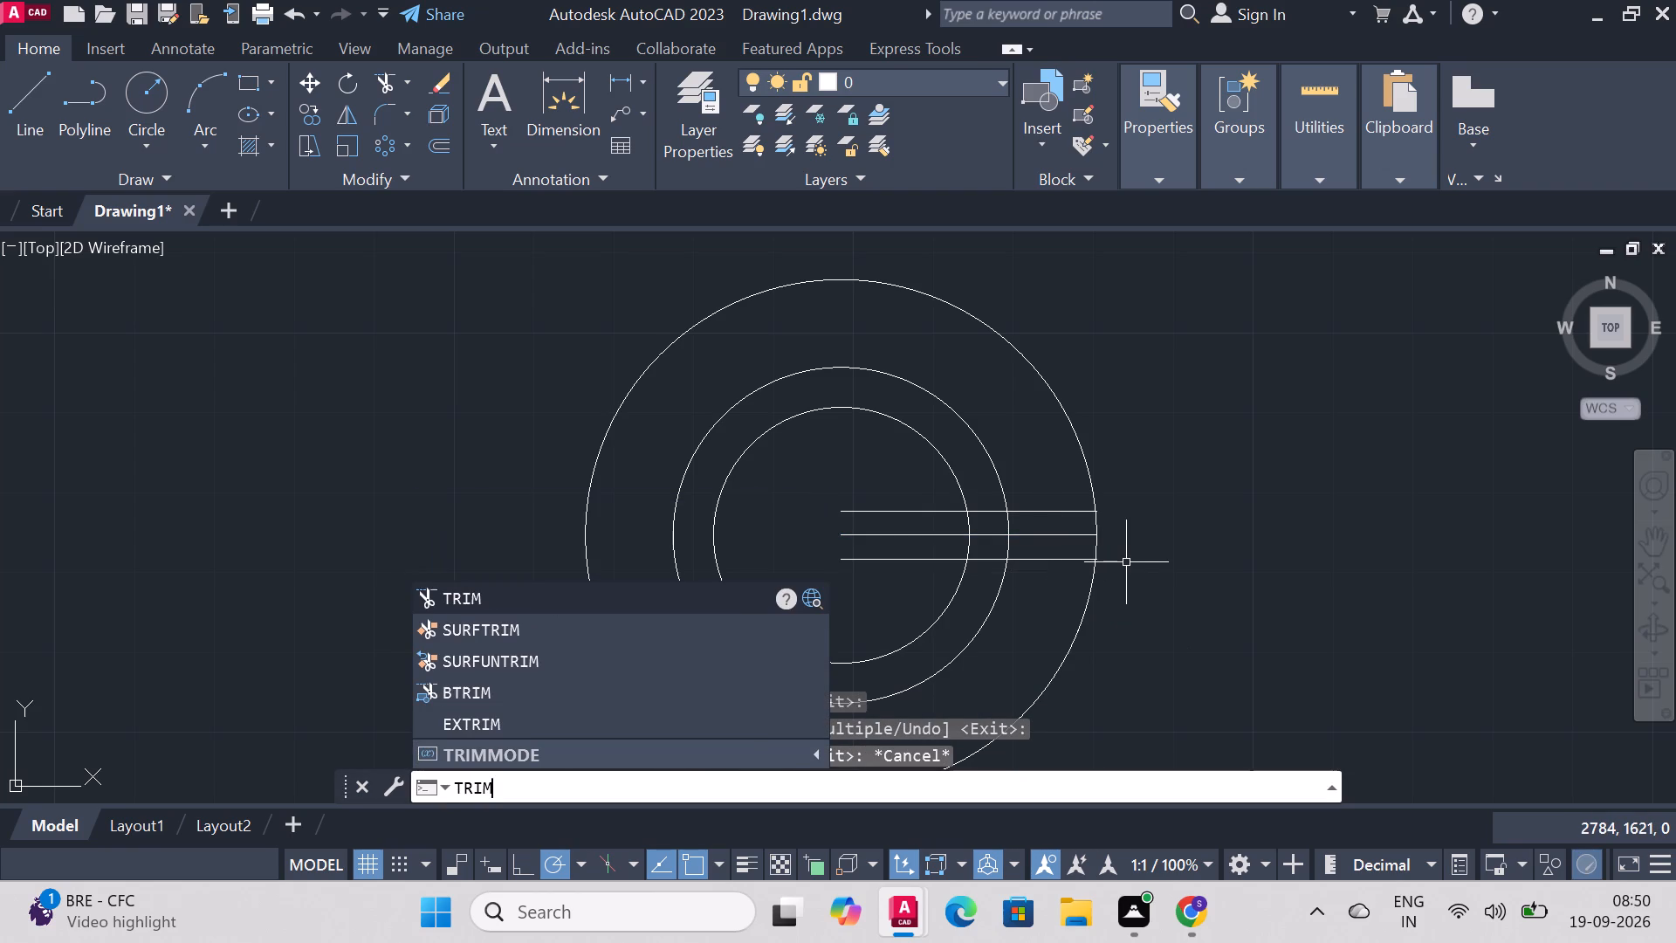
key(Return)
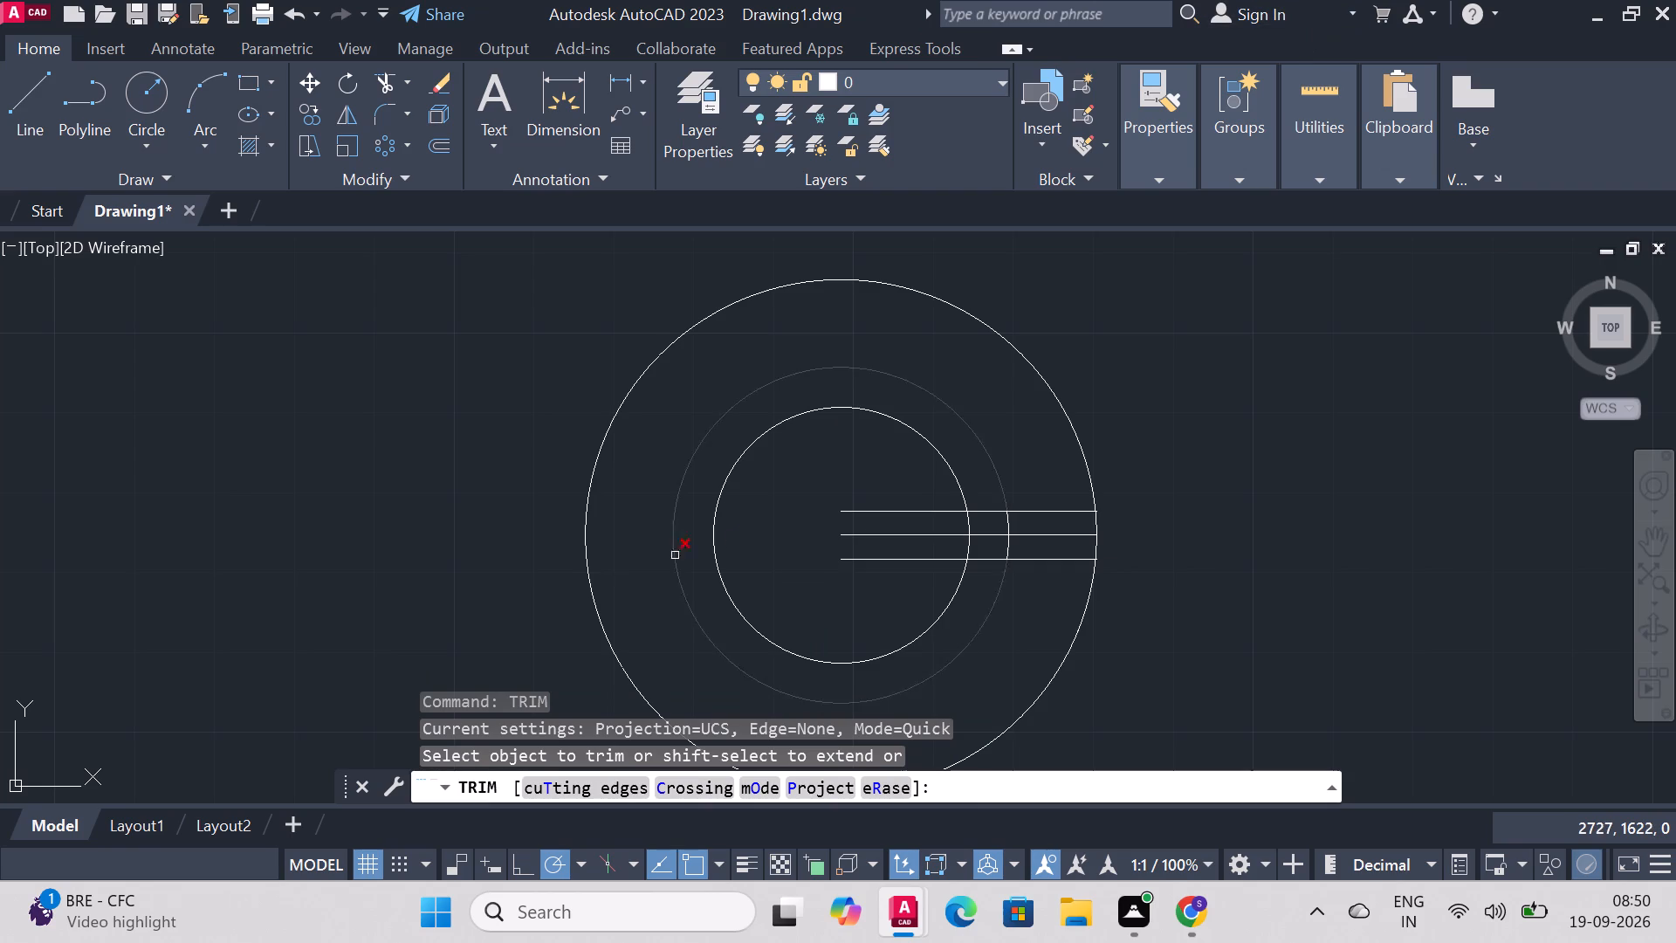
click(889, 536)
click(896, 506)
click(896, 513)
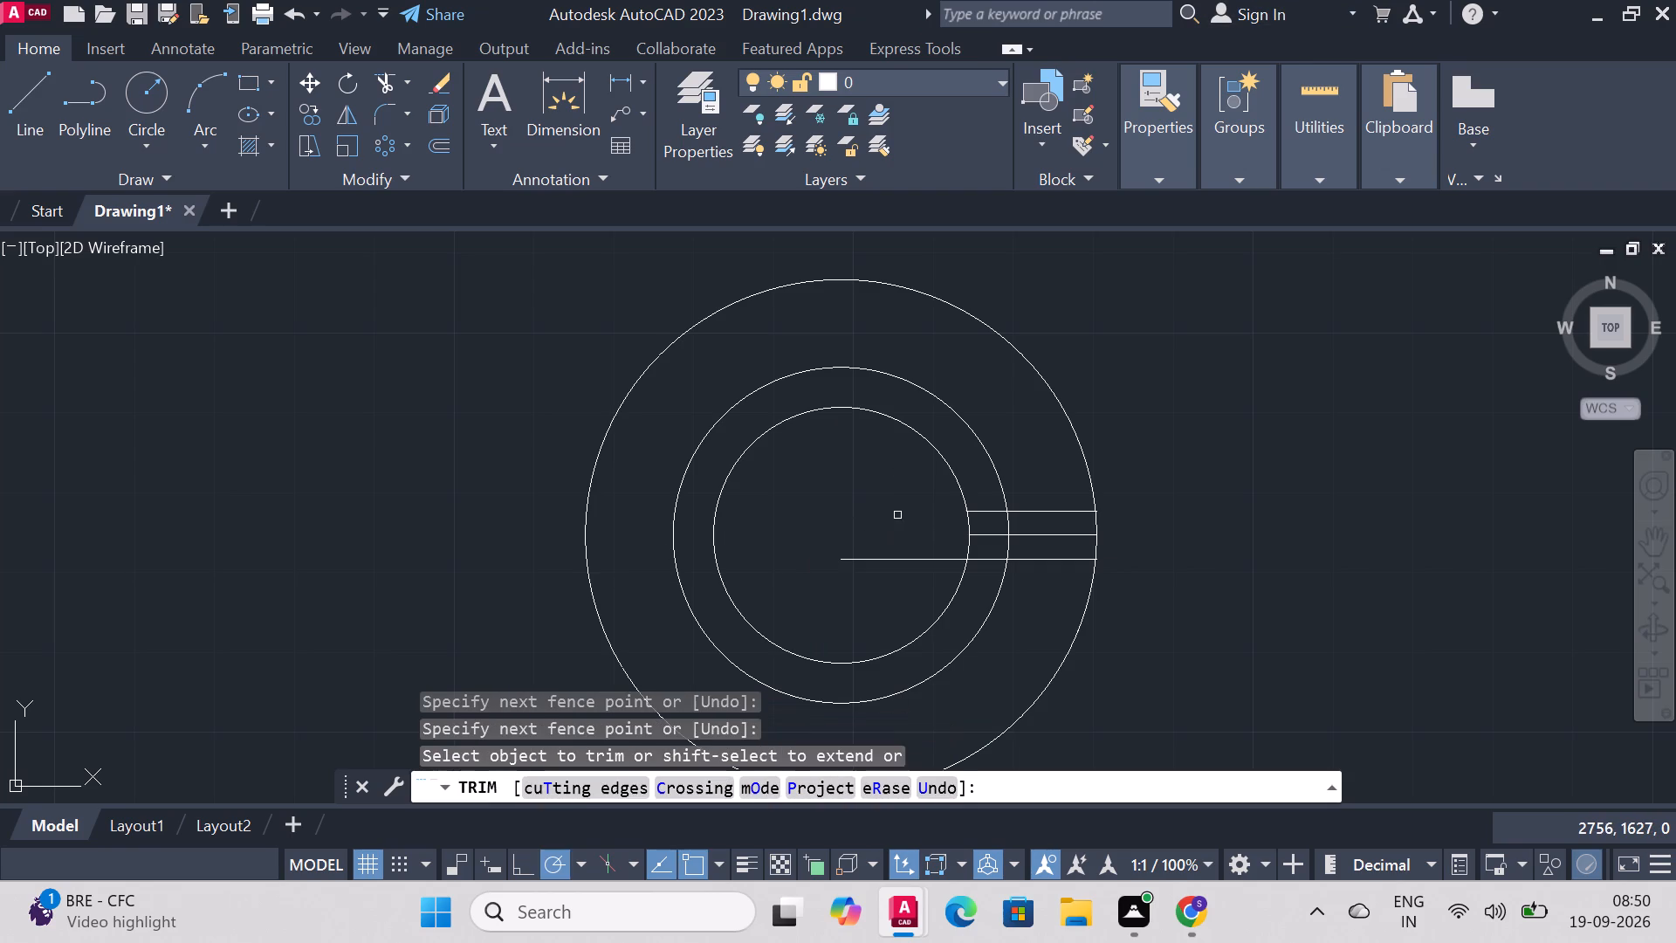
click(900, 562)
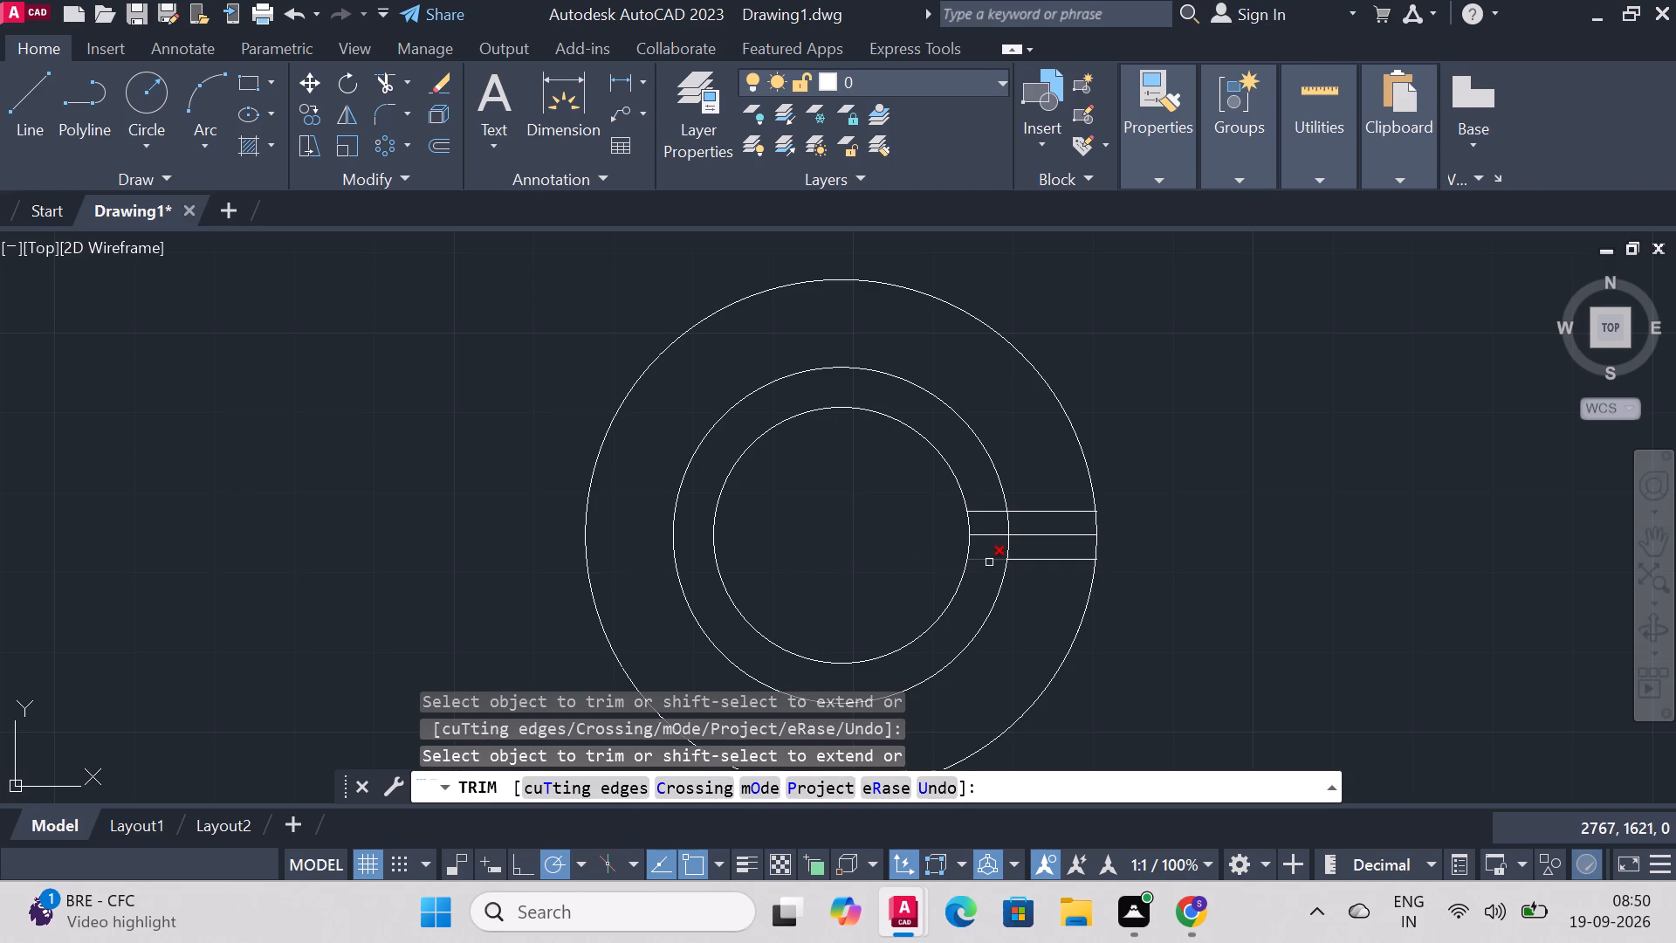
click(989, 562)
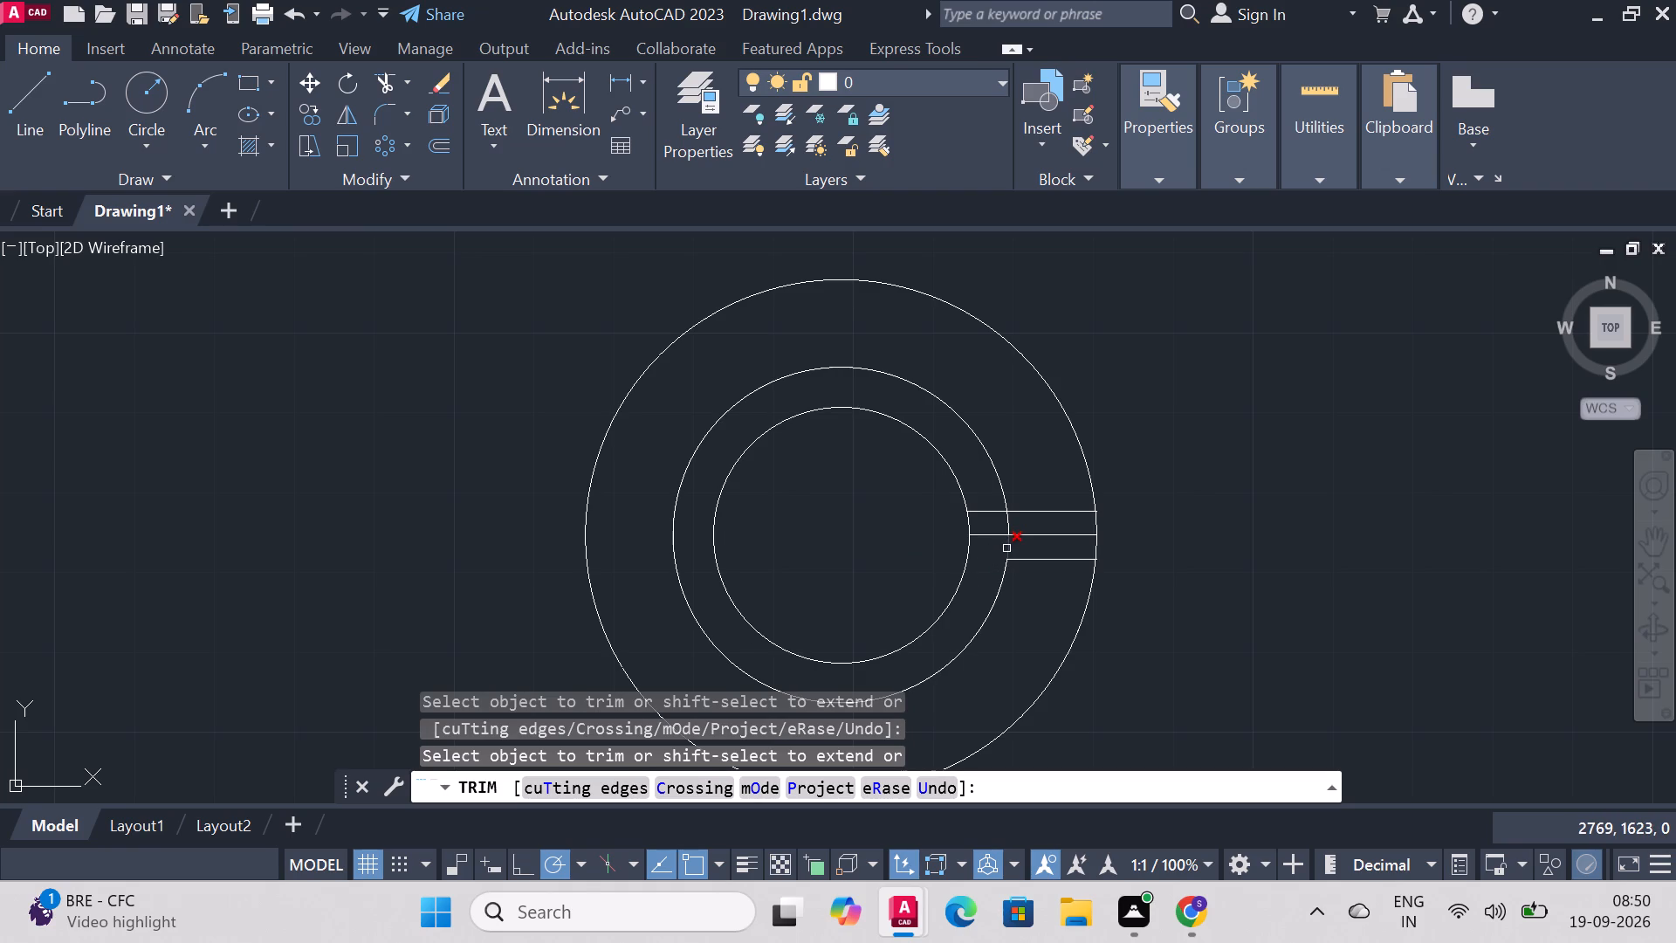
click(1006, 548)
click(986, 538)
click(986, 513)
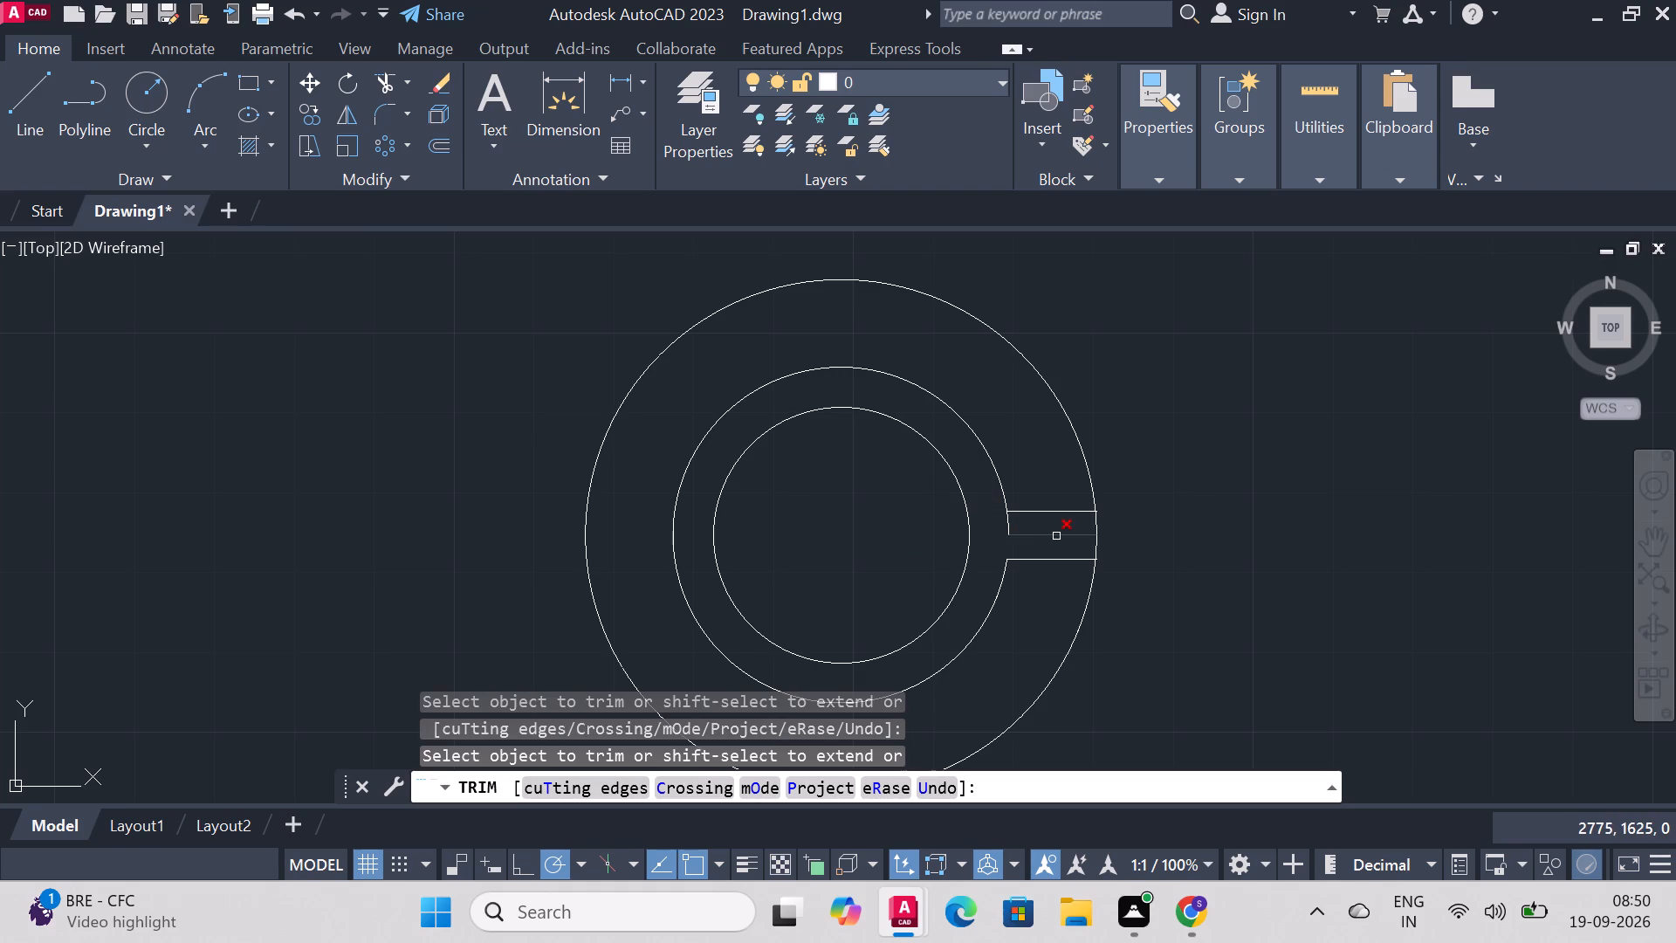
click(1057, 537)
click(1011, 523)
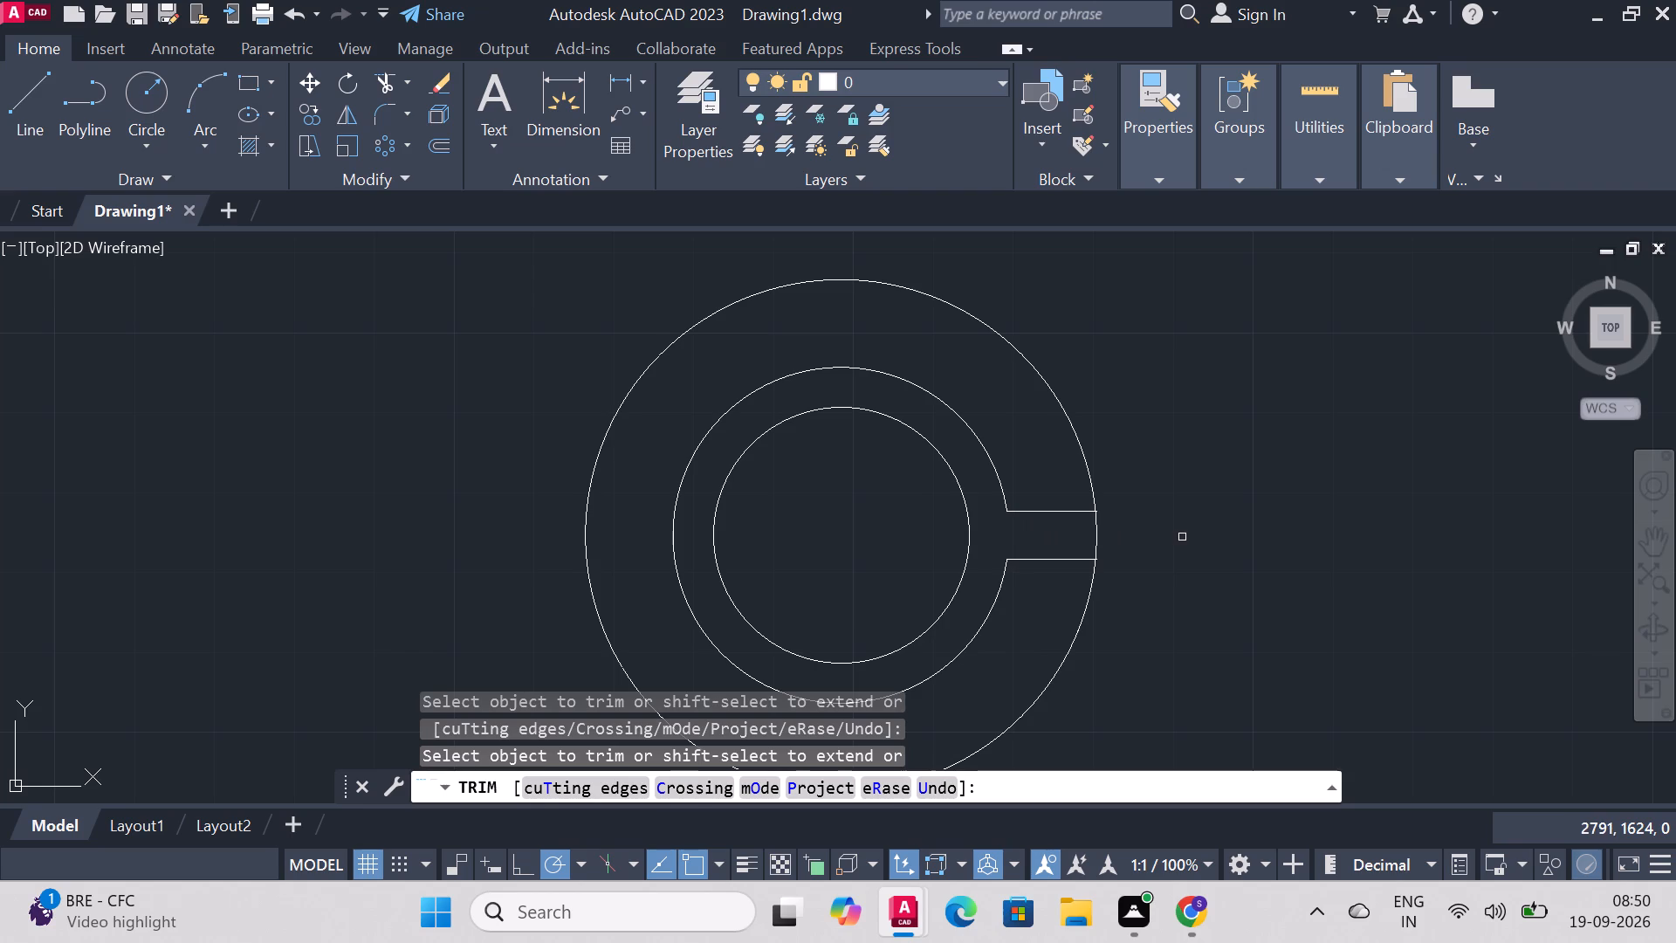
Create a polar array of the two rib lines around the common center, with 6 items filling 360 degrees.
click(374, 150)
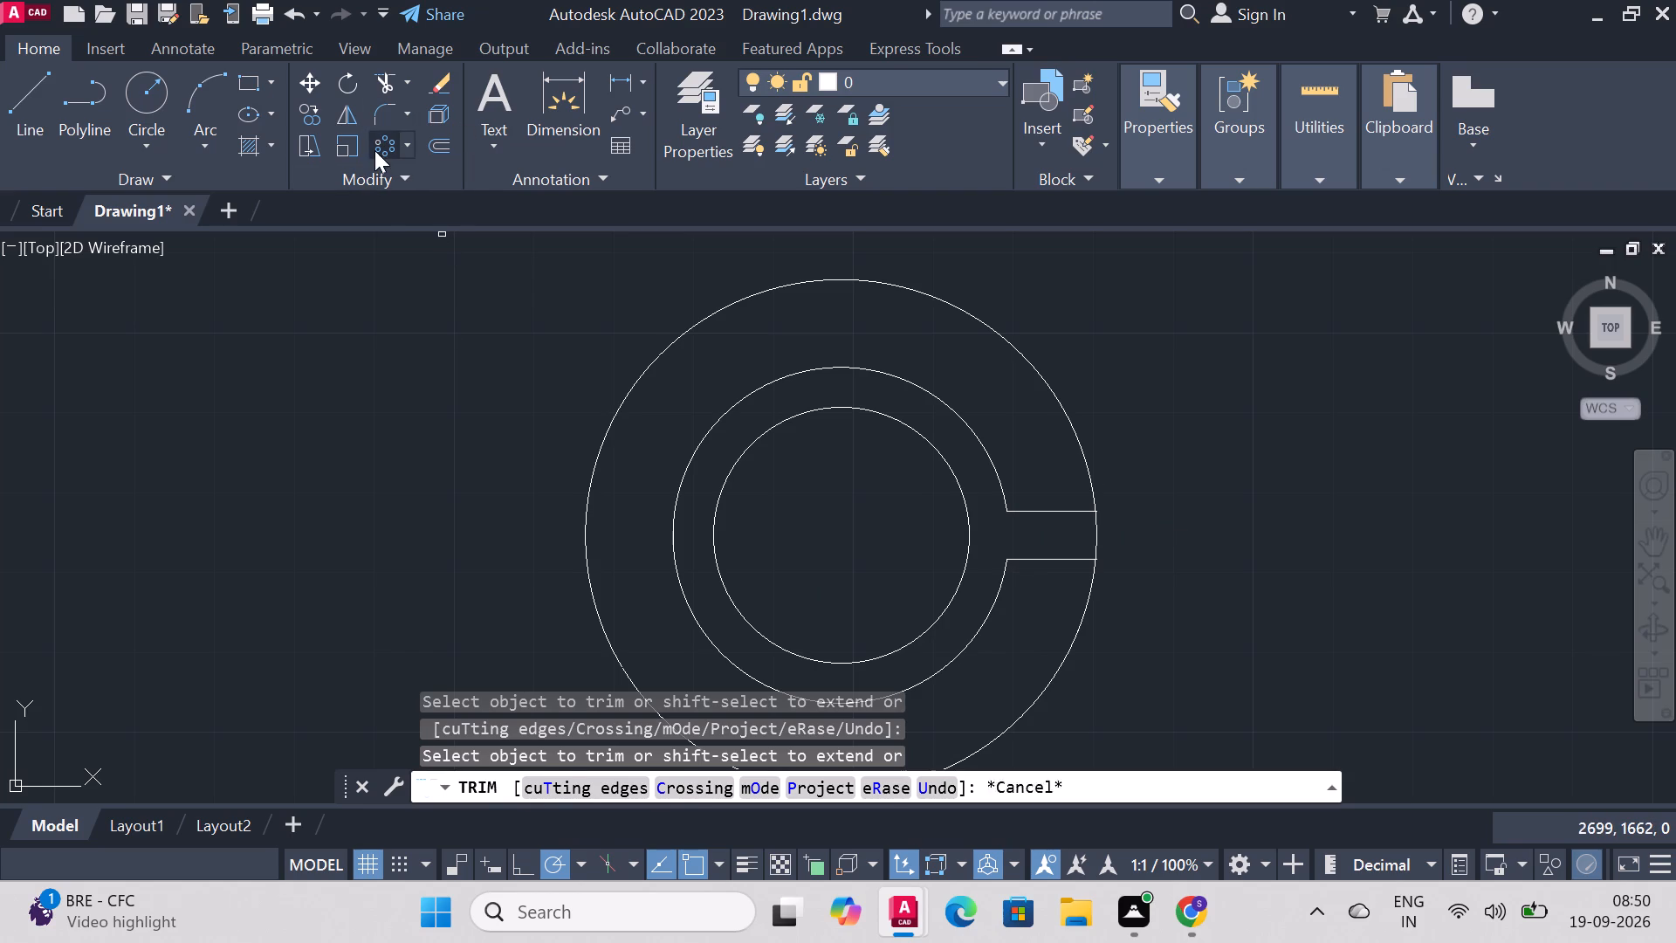
click(1055, 511)
click(1055, 566)
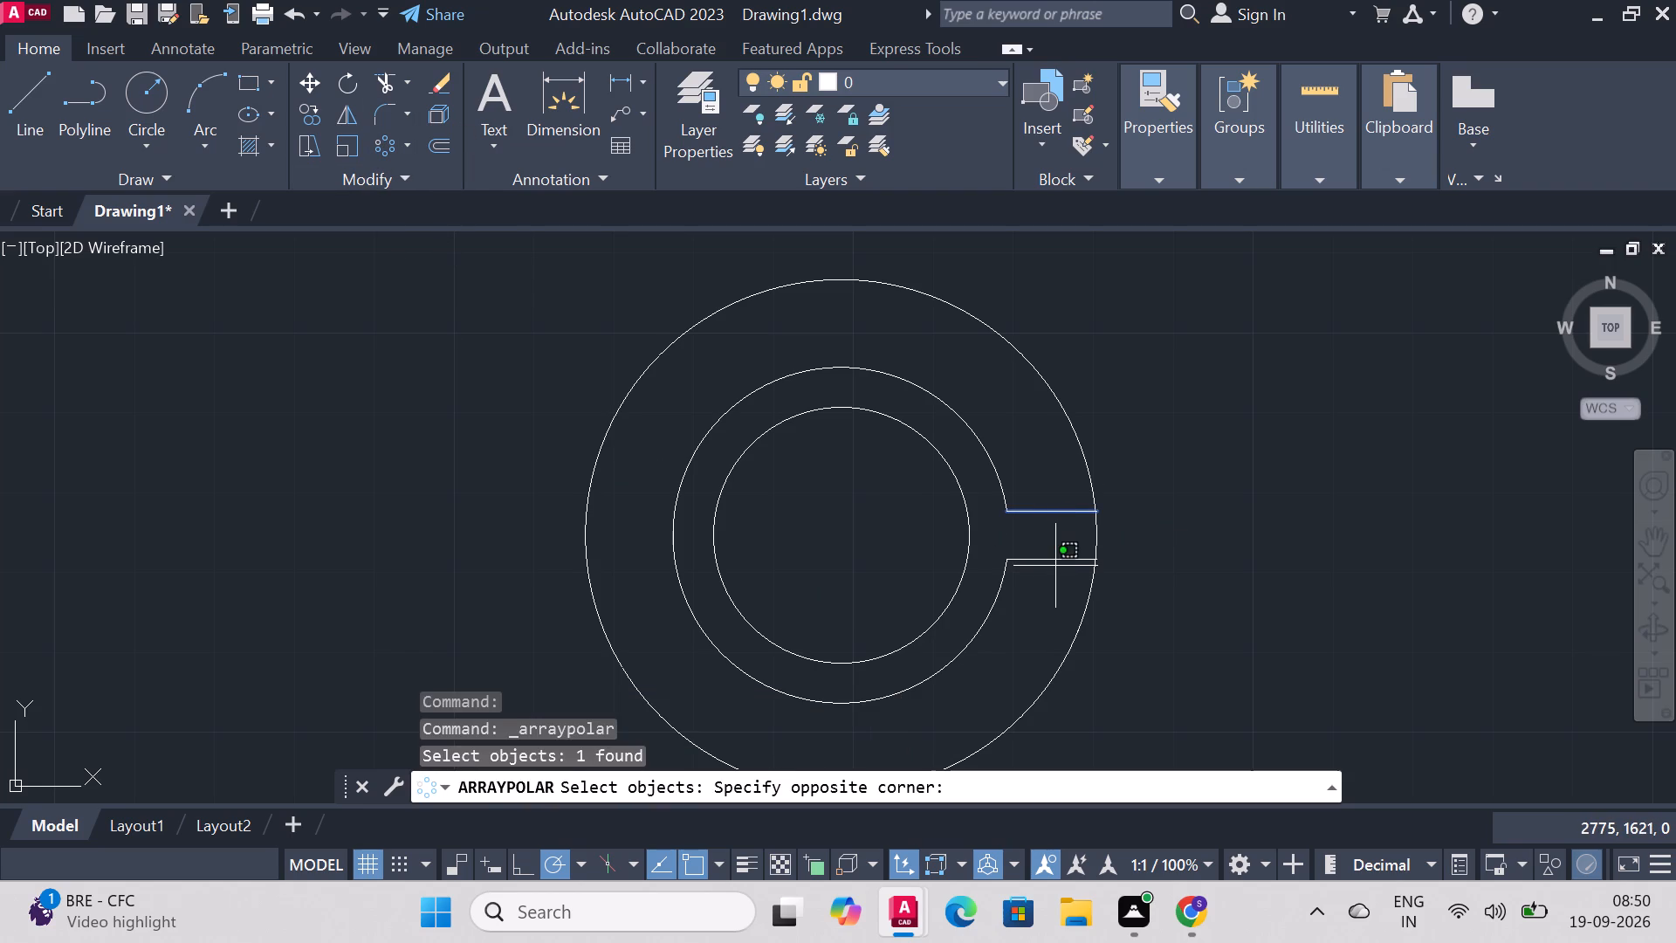
click(1055, 563)
click(1055, 561)
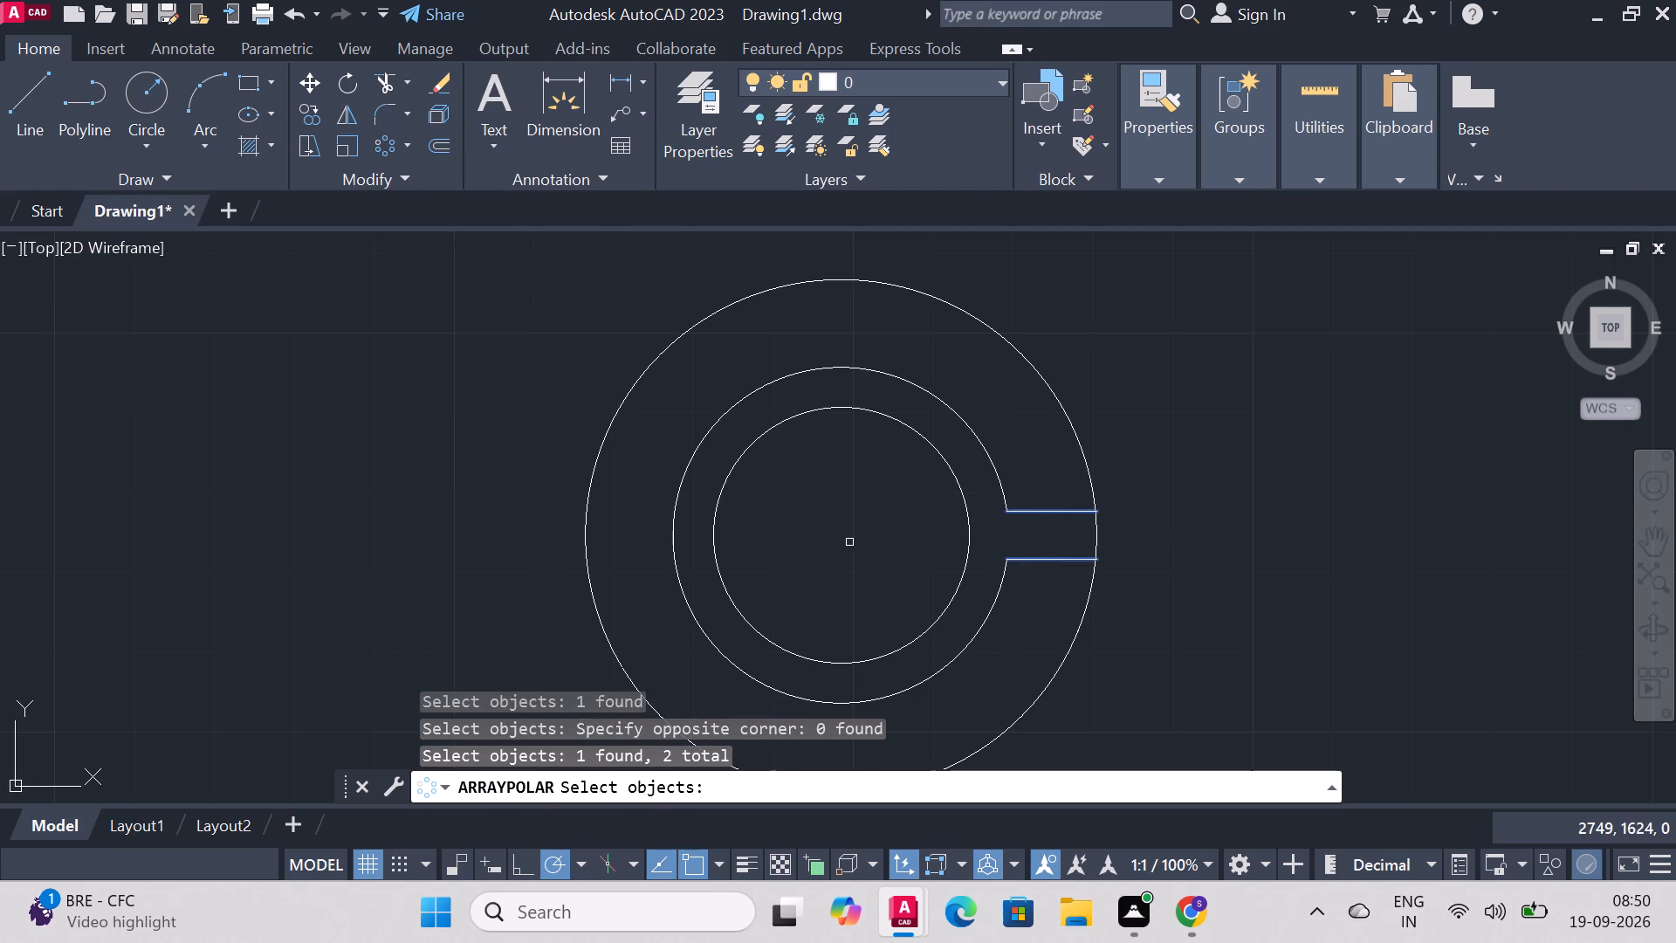
click(856, 534)
right_click(856, 534)
click(869, 538)
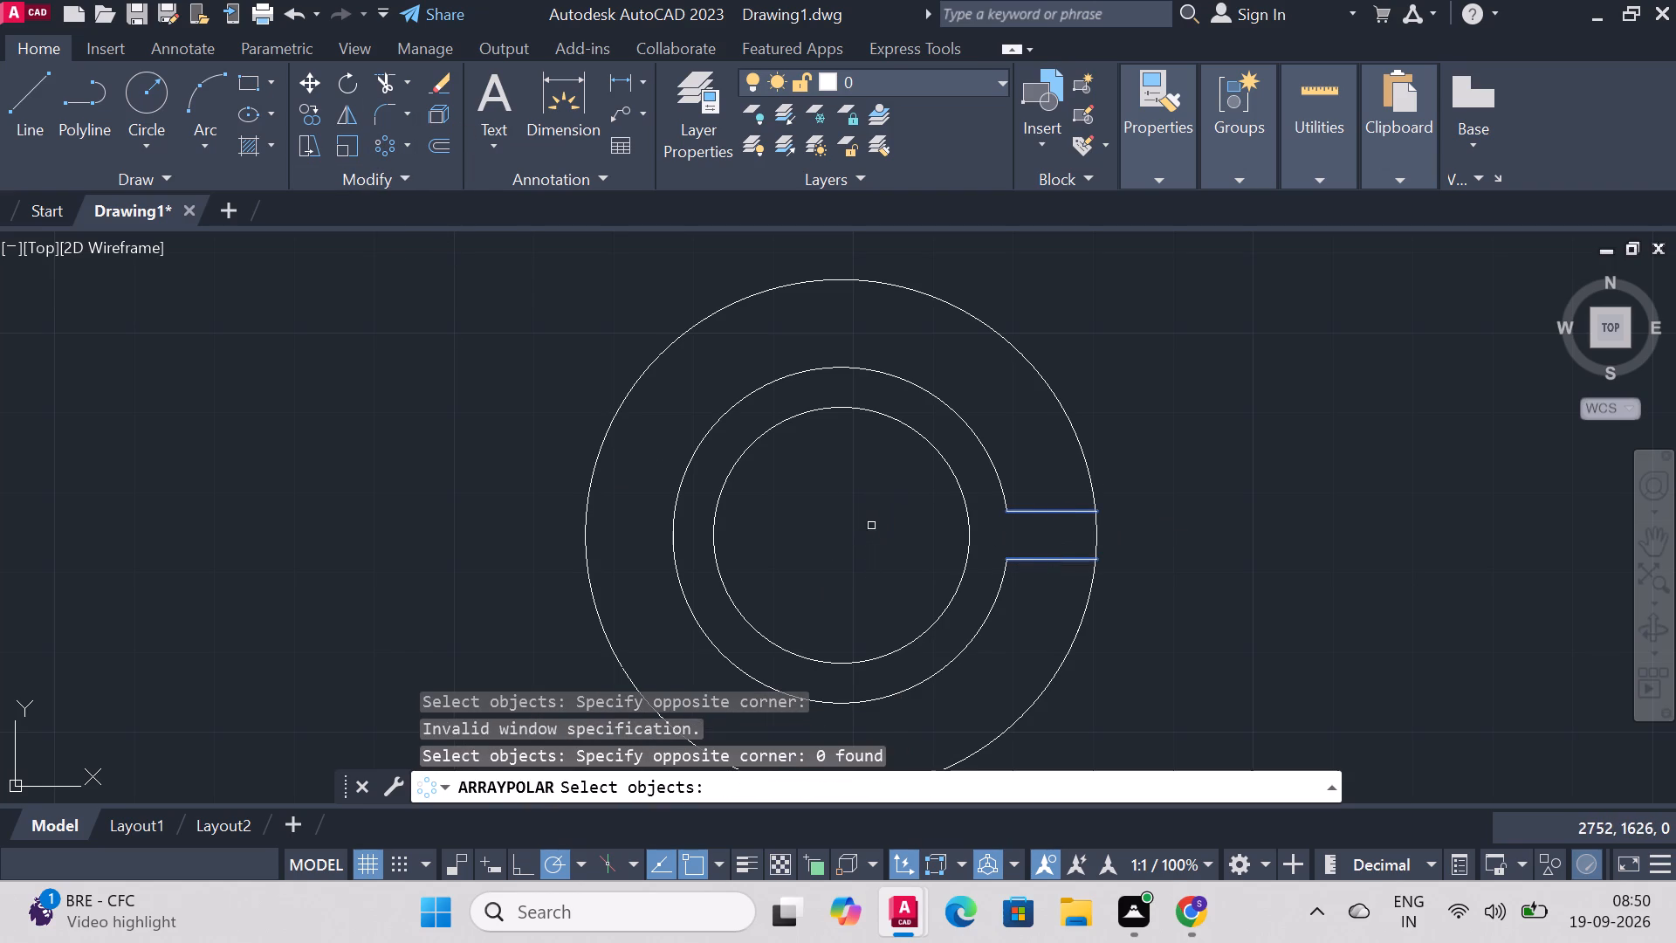
right_click(882, 490)
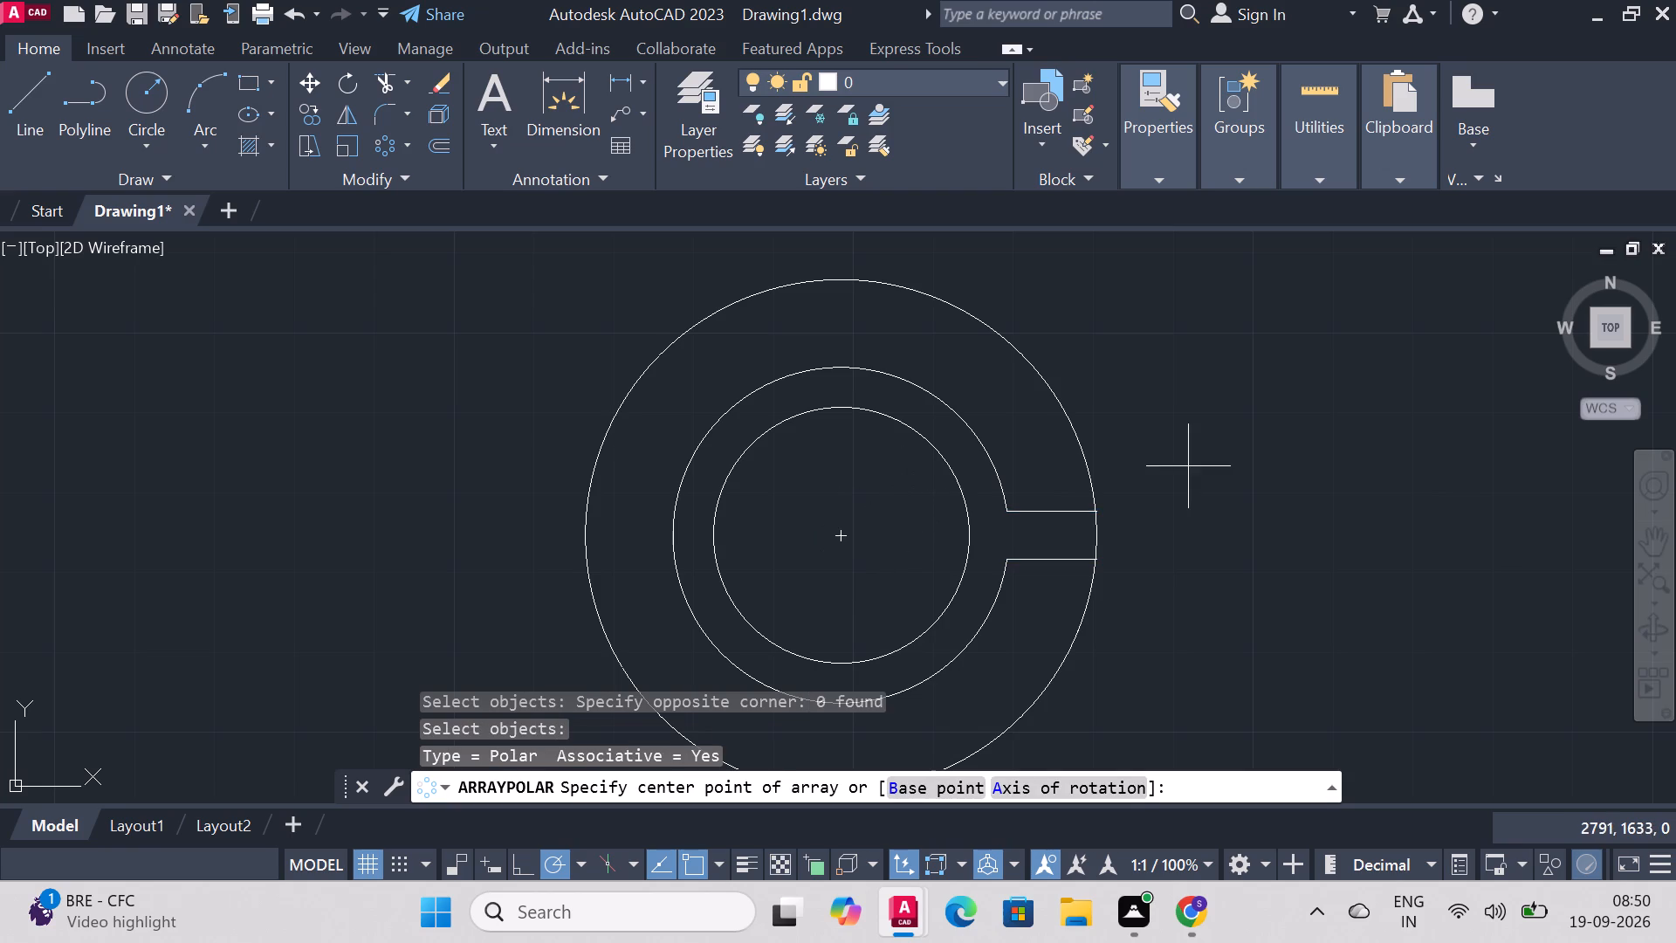
click(836, 539)
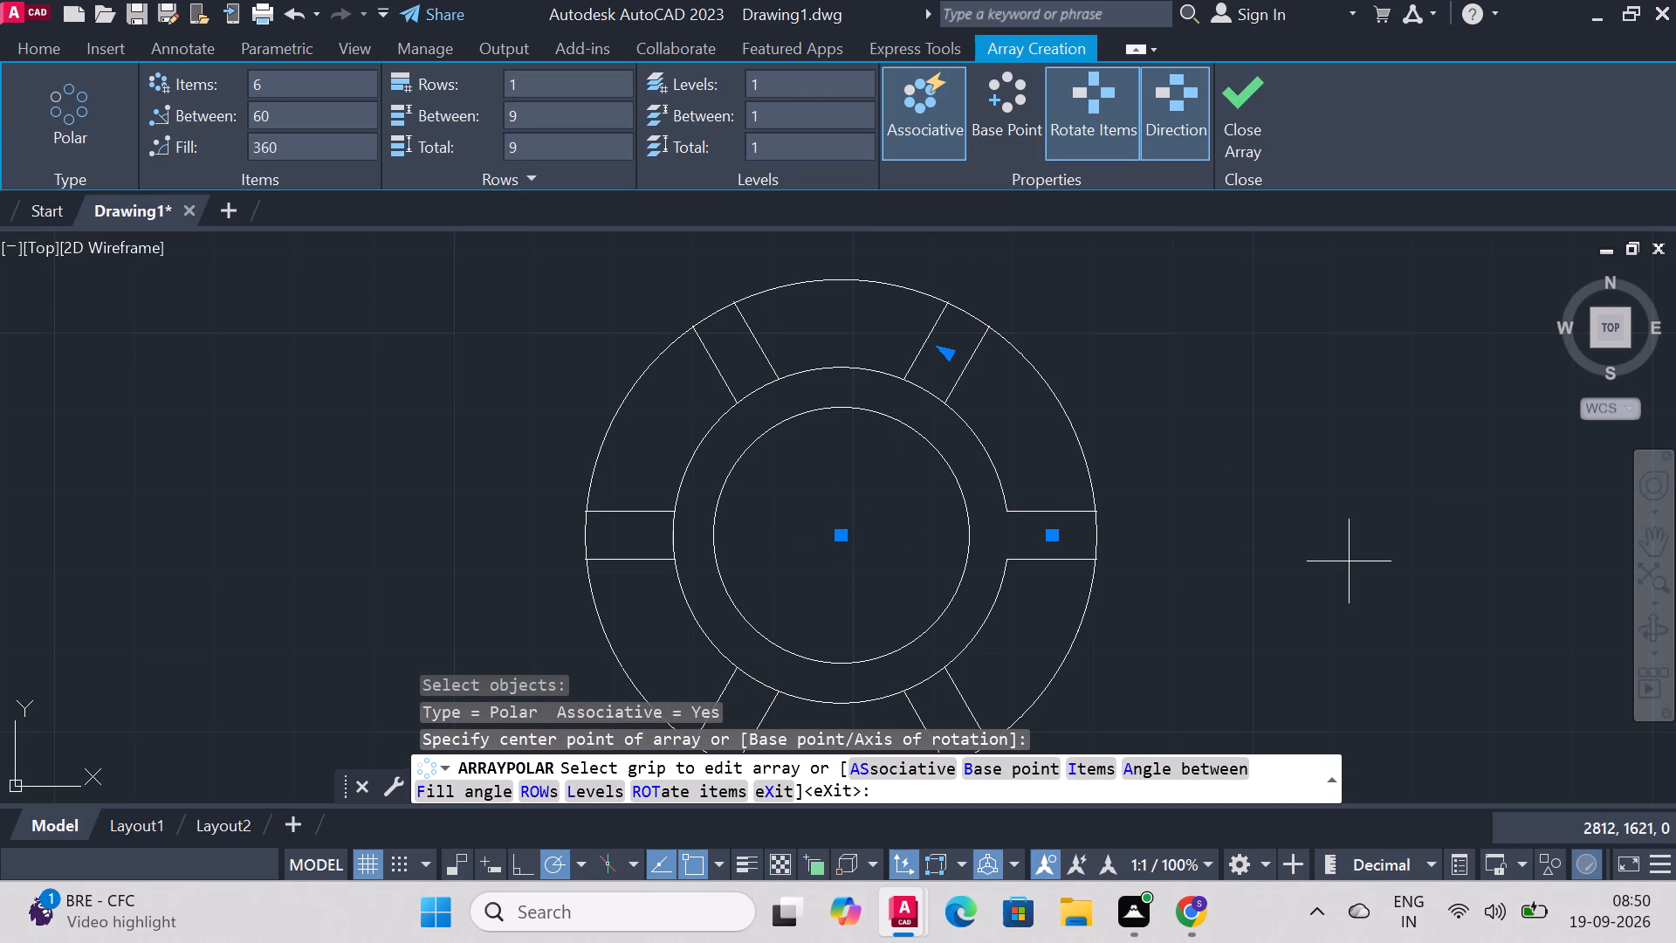
click(1254, 136)
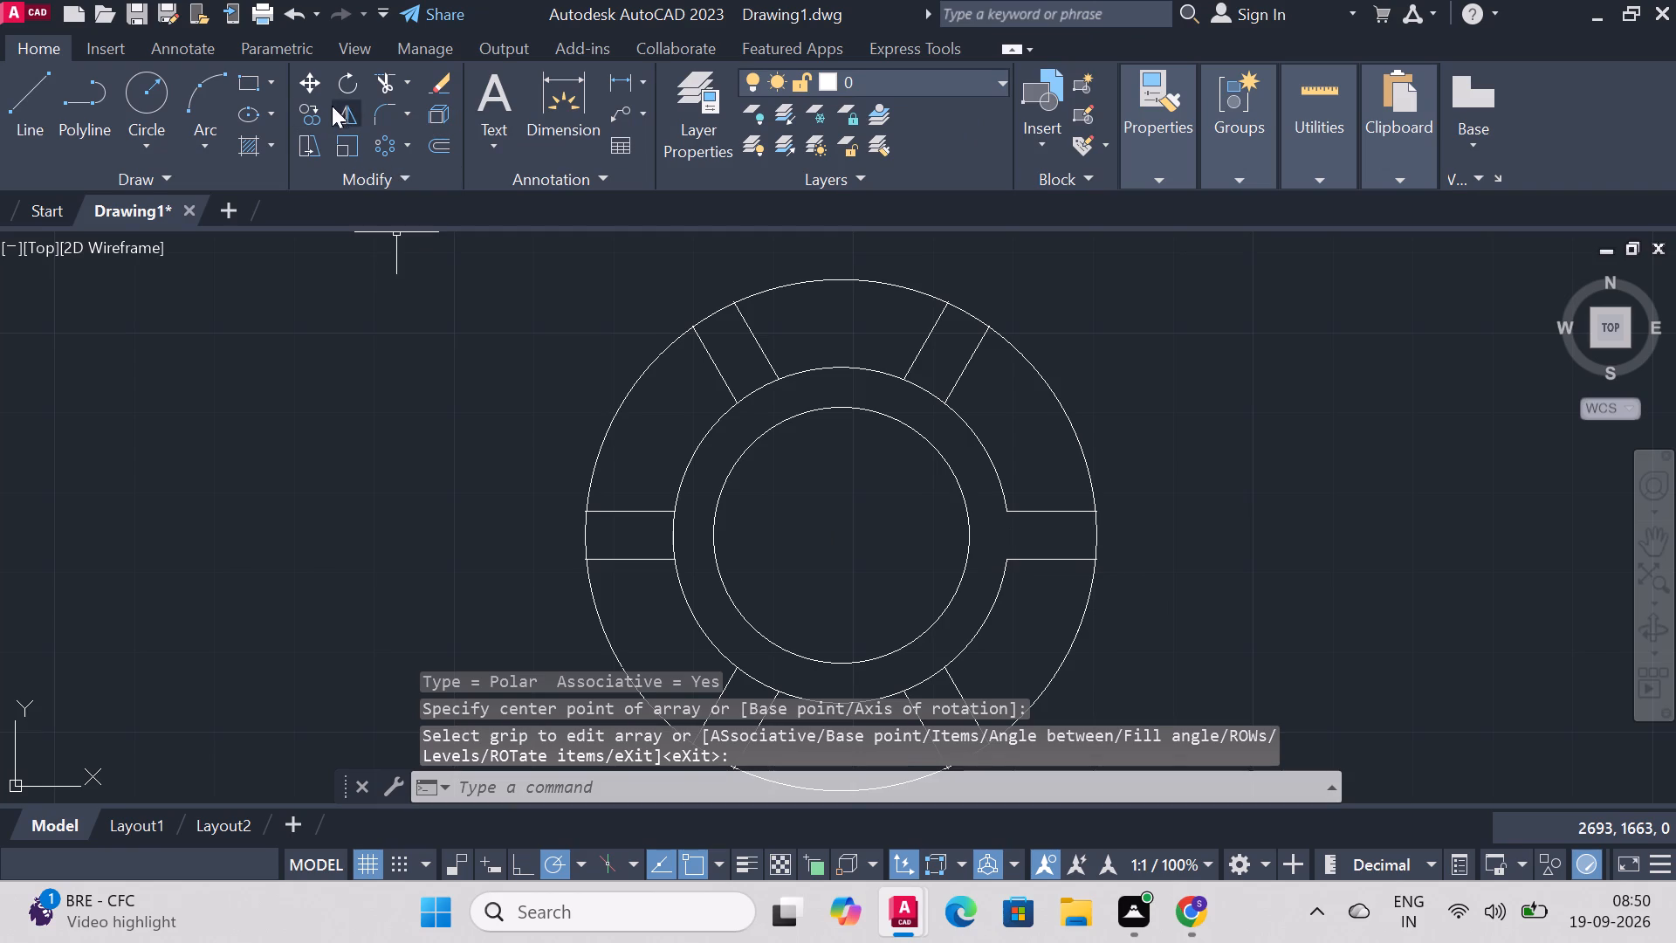
Trim the radius 32 circle between all six pairs of rib lines, and the radius 21 circle between the two upper pairs.
click(377, 85)
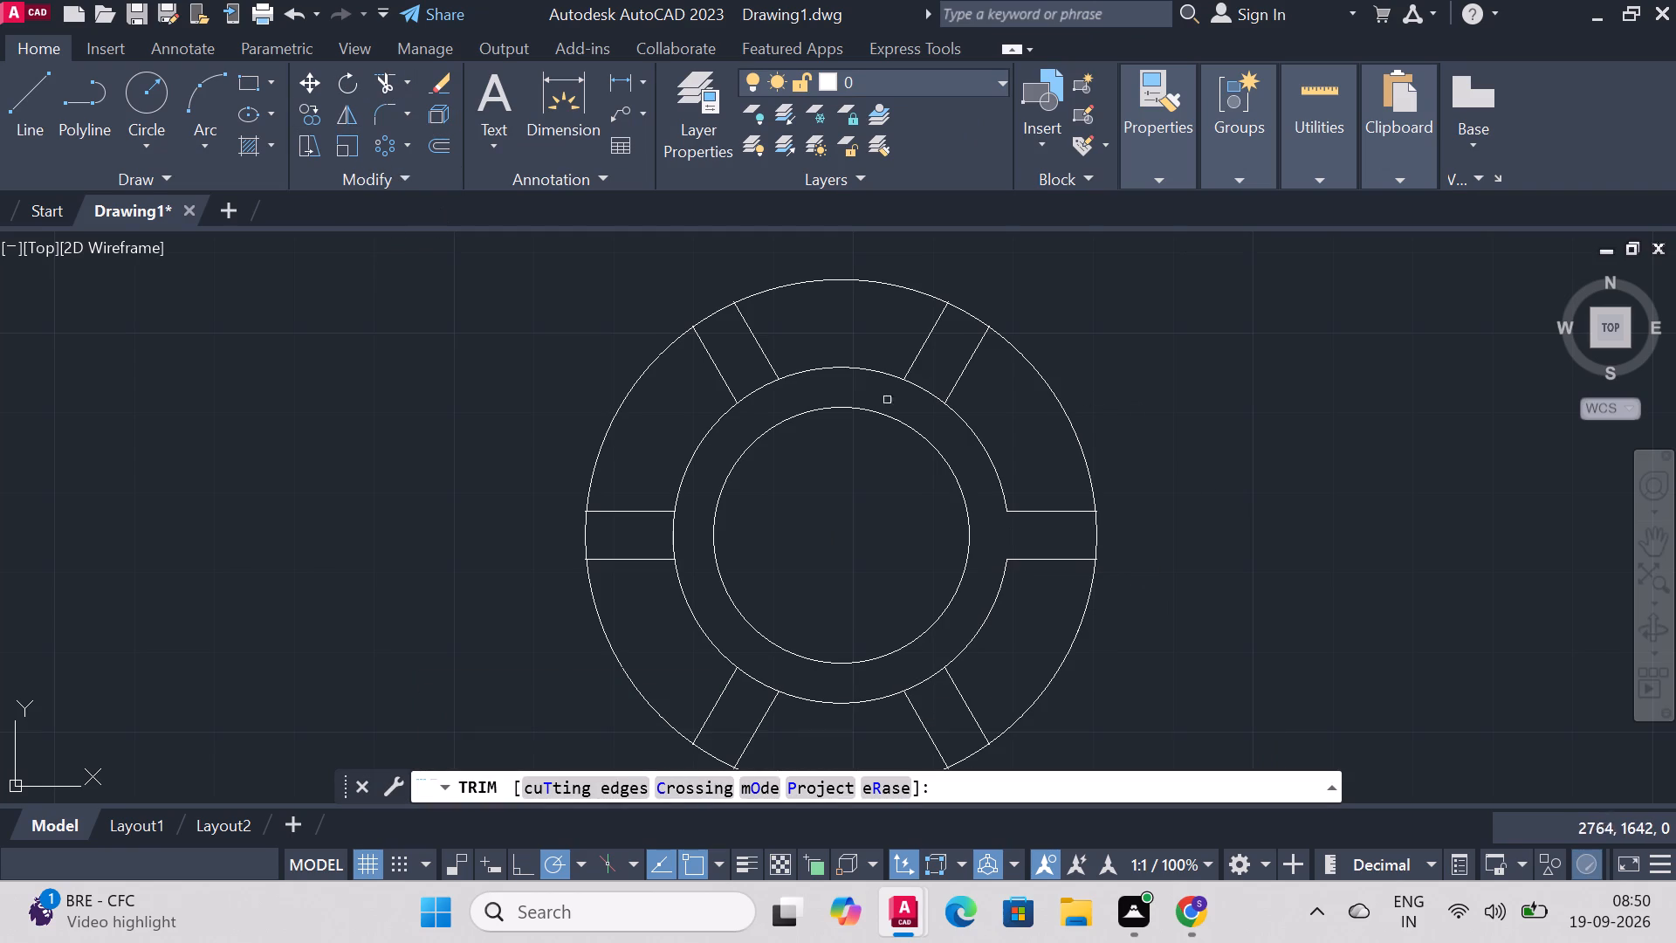
click(921, 388)
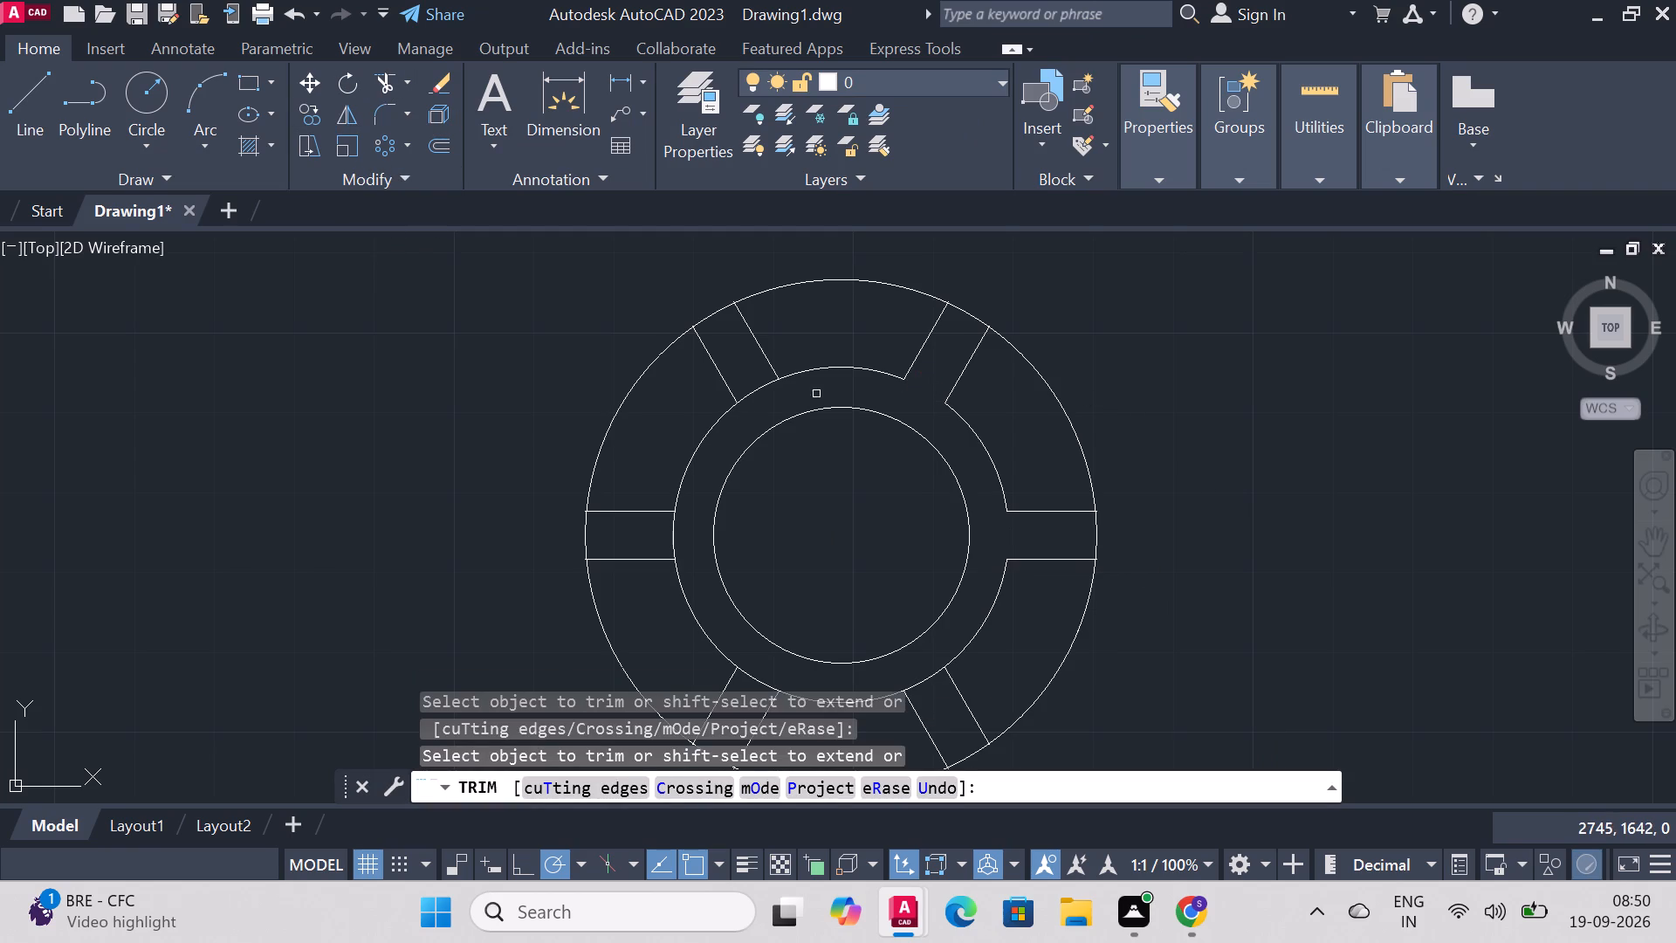
drag(768, 388, 770, 397)
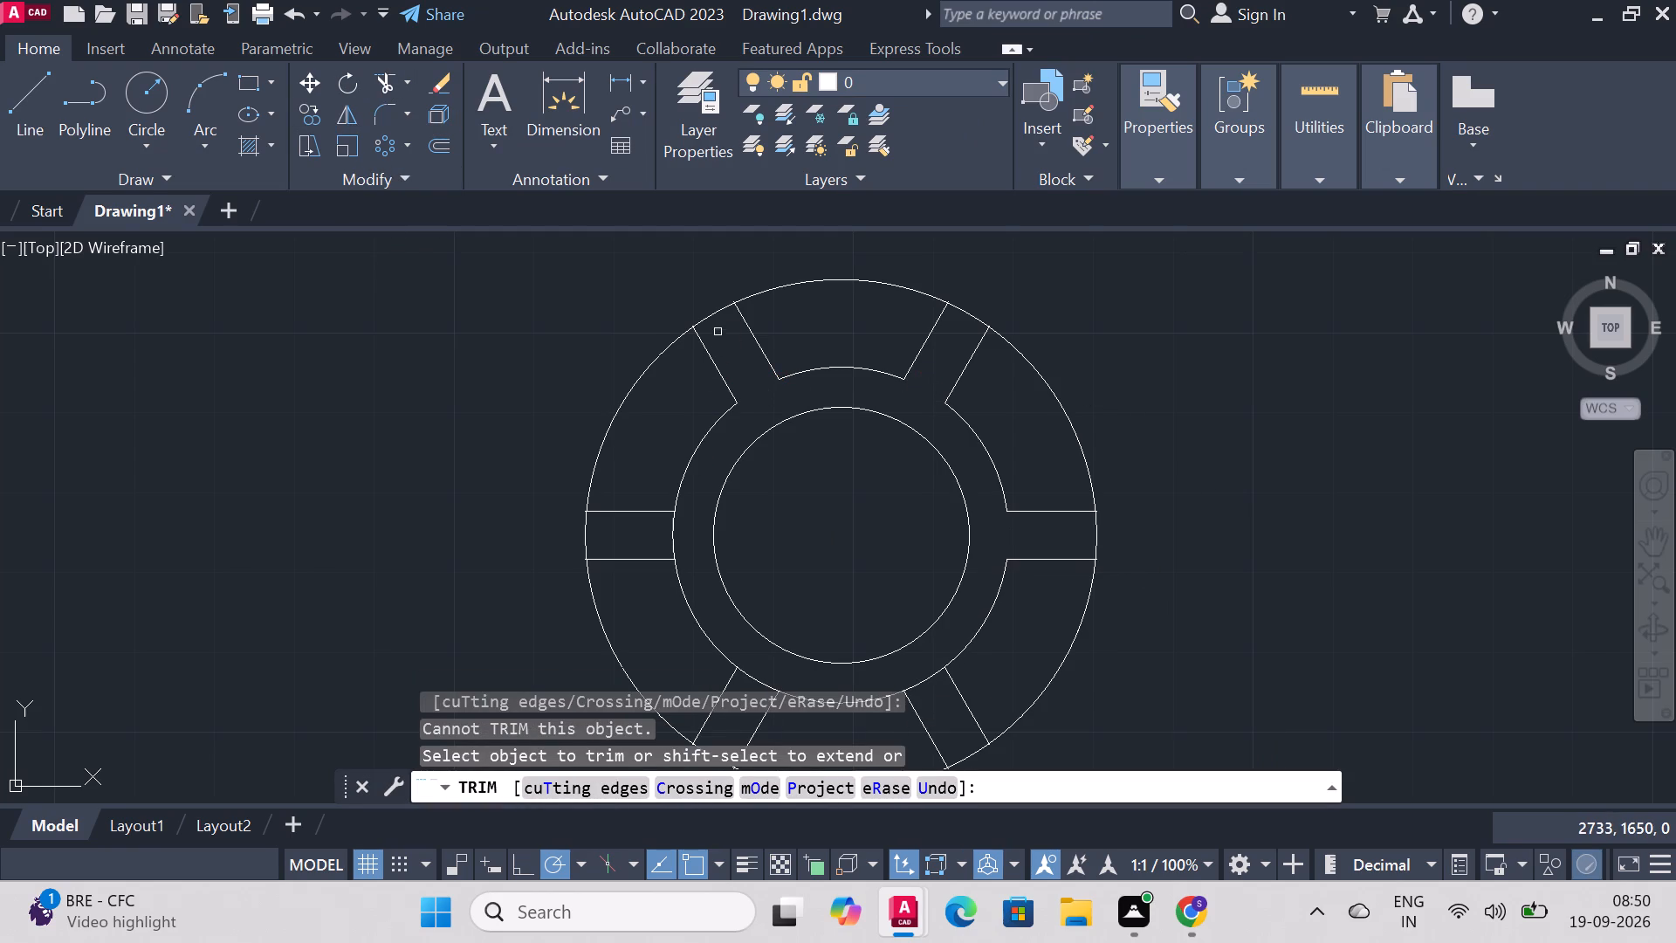
click(718, 316)
click(591, 526)
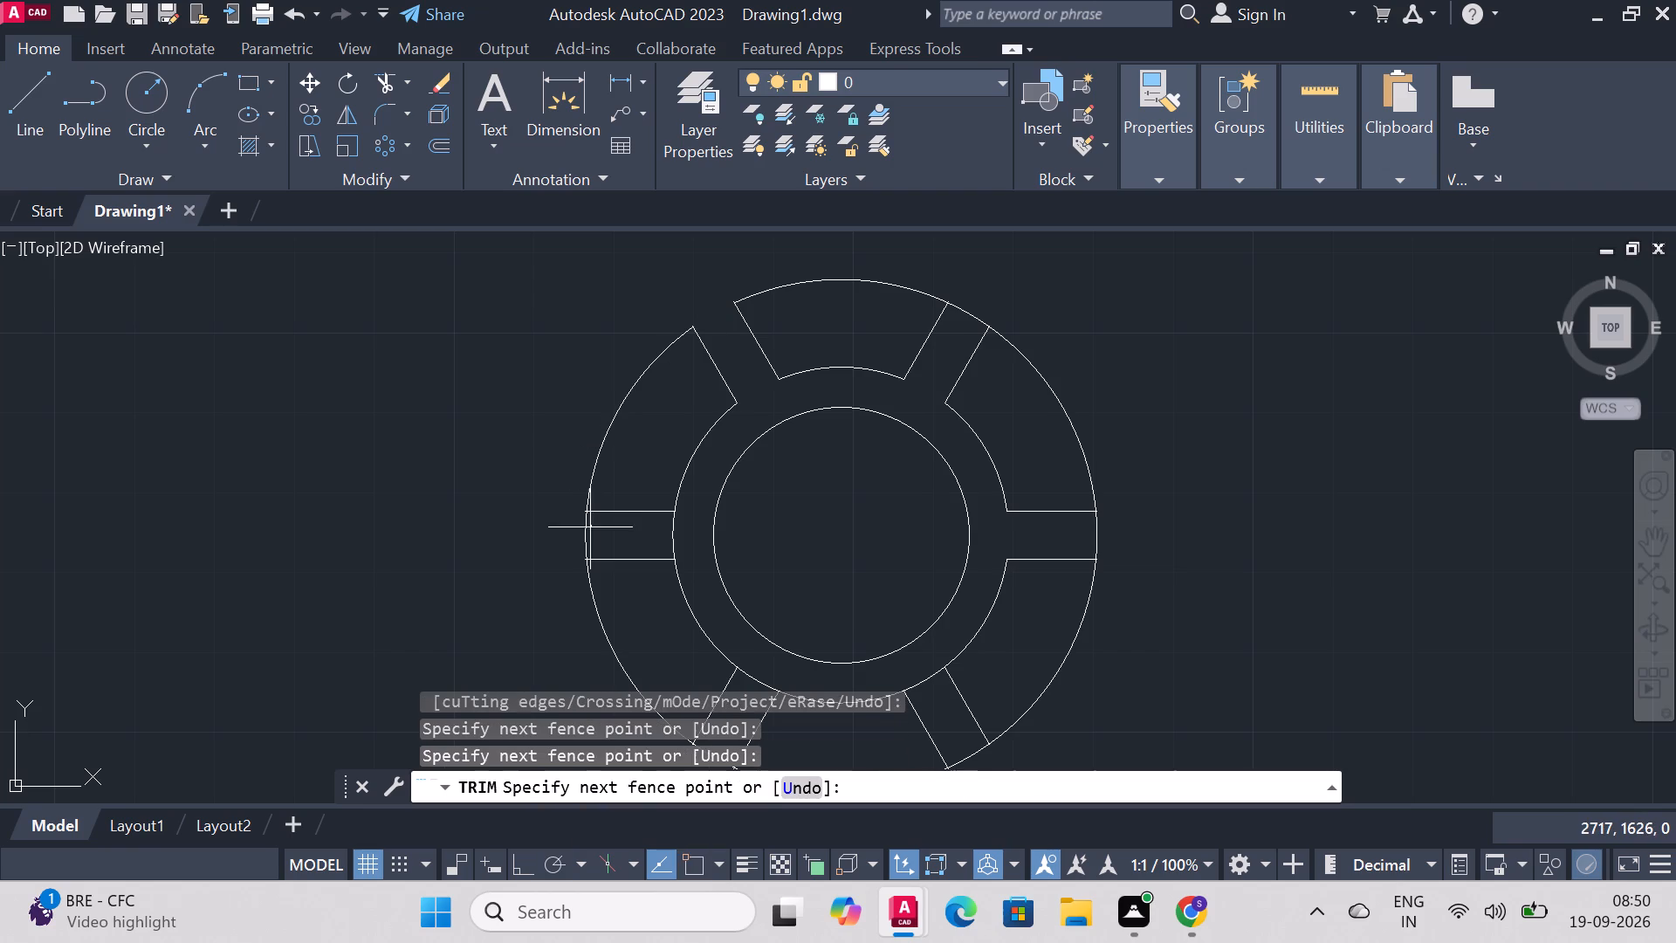
click(573, 535)
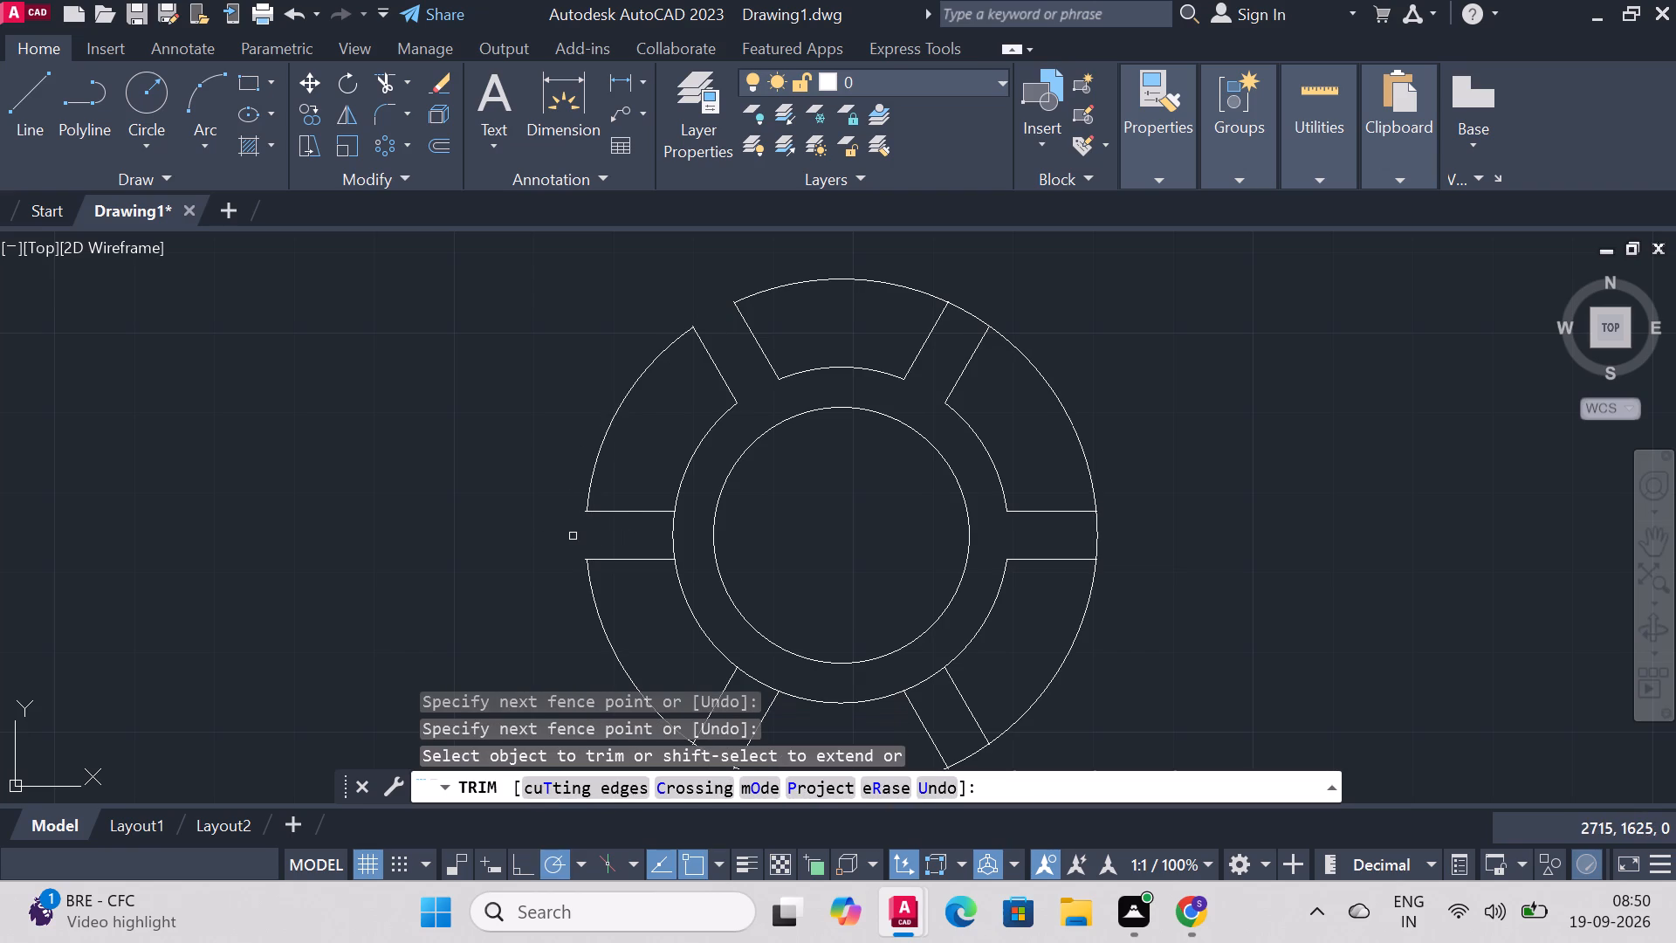
click(972, 312)
click(1098, 533)
scroll(1146, 506, down, 2)
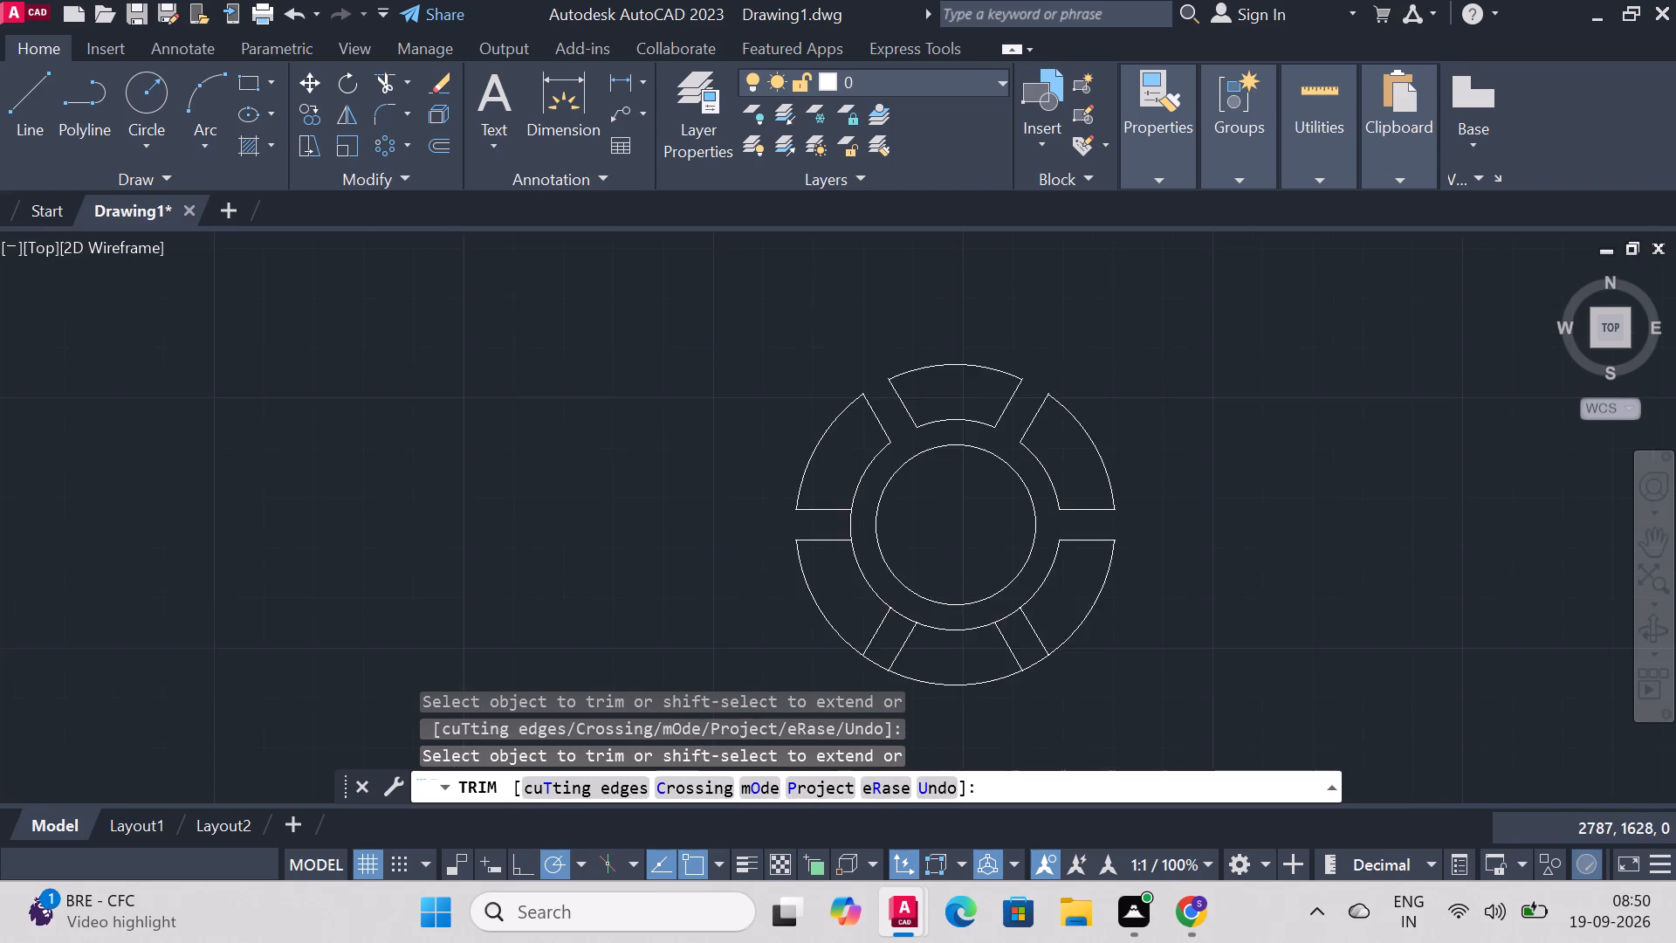
scroll(1071, 589, up, 1)
click(1079, 623)
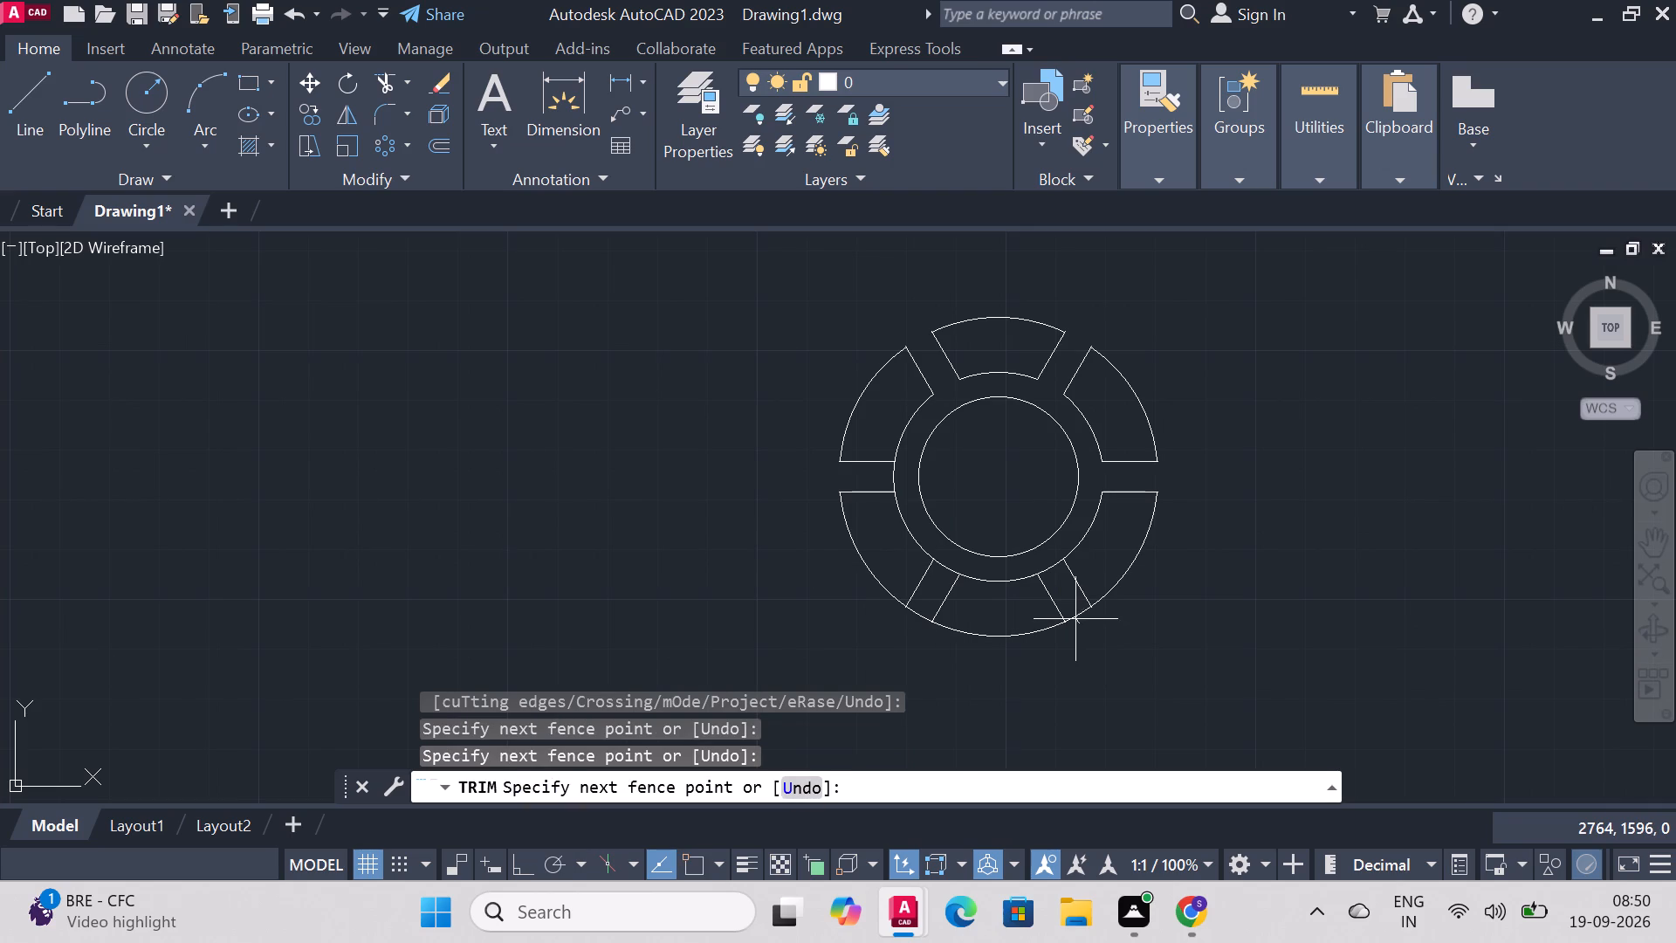
click(1075, 614)
click(918, 616)
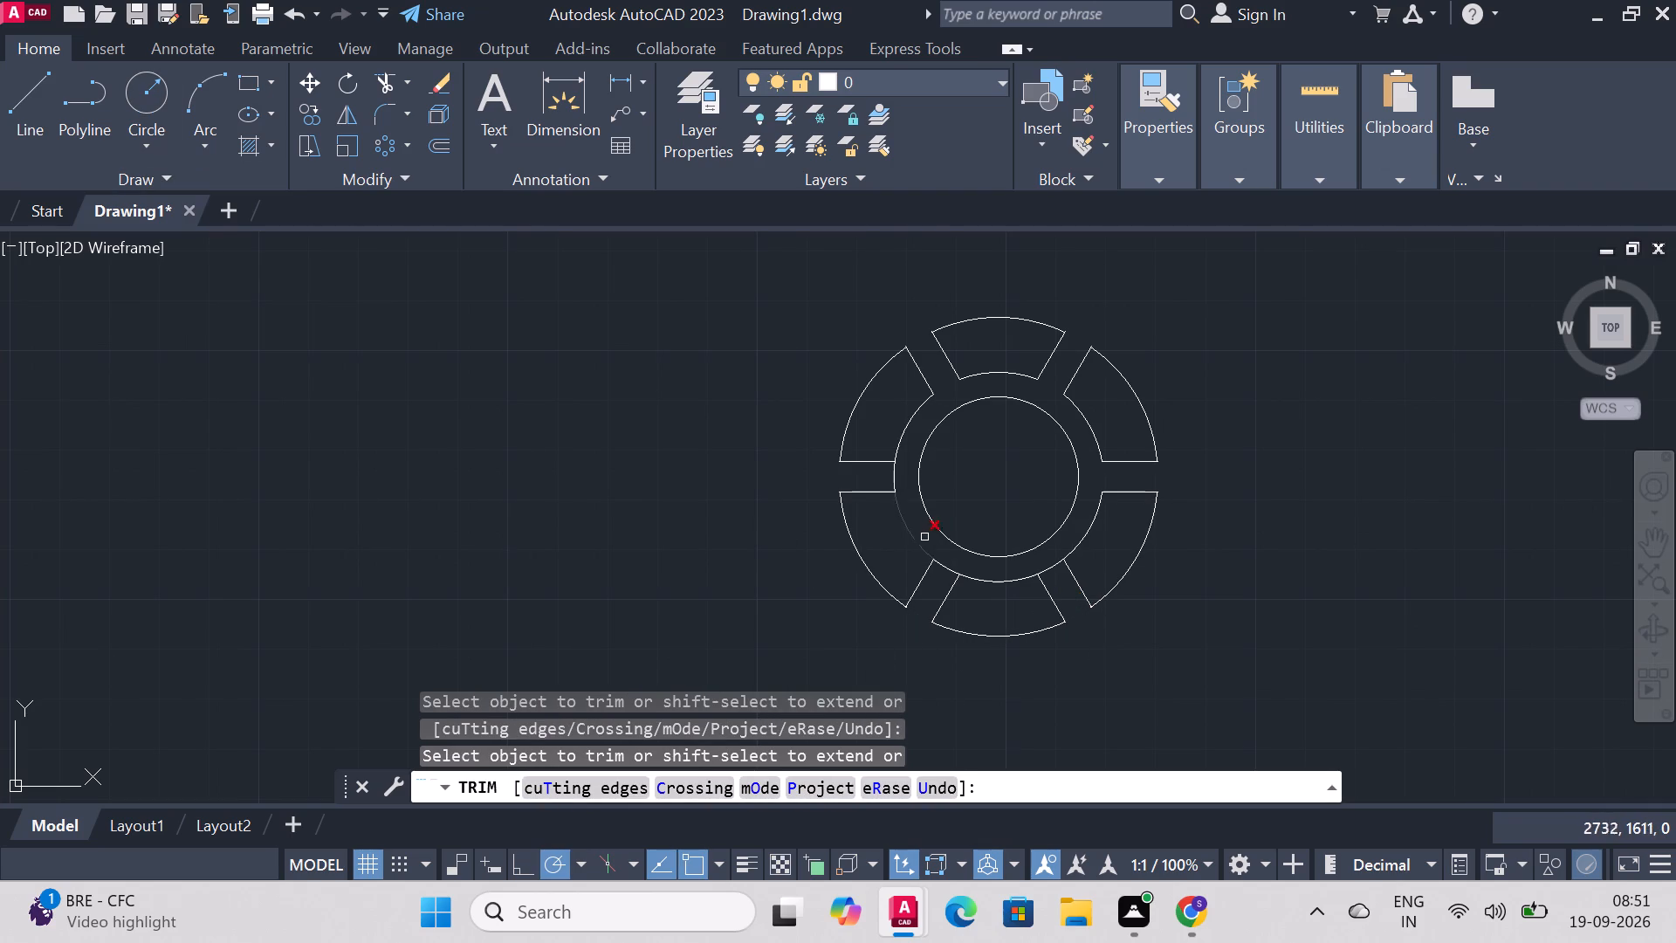
Trim the remaining radius 21 circle arcs between the rib lines of the left rib and both lower ribs.
click(893, 478)
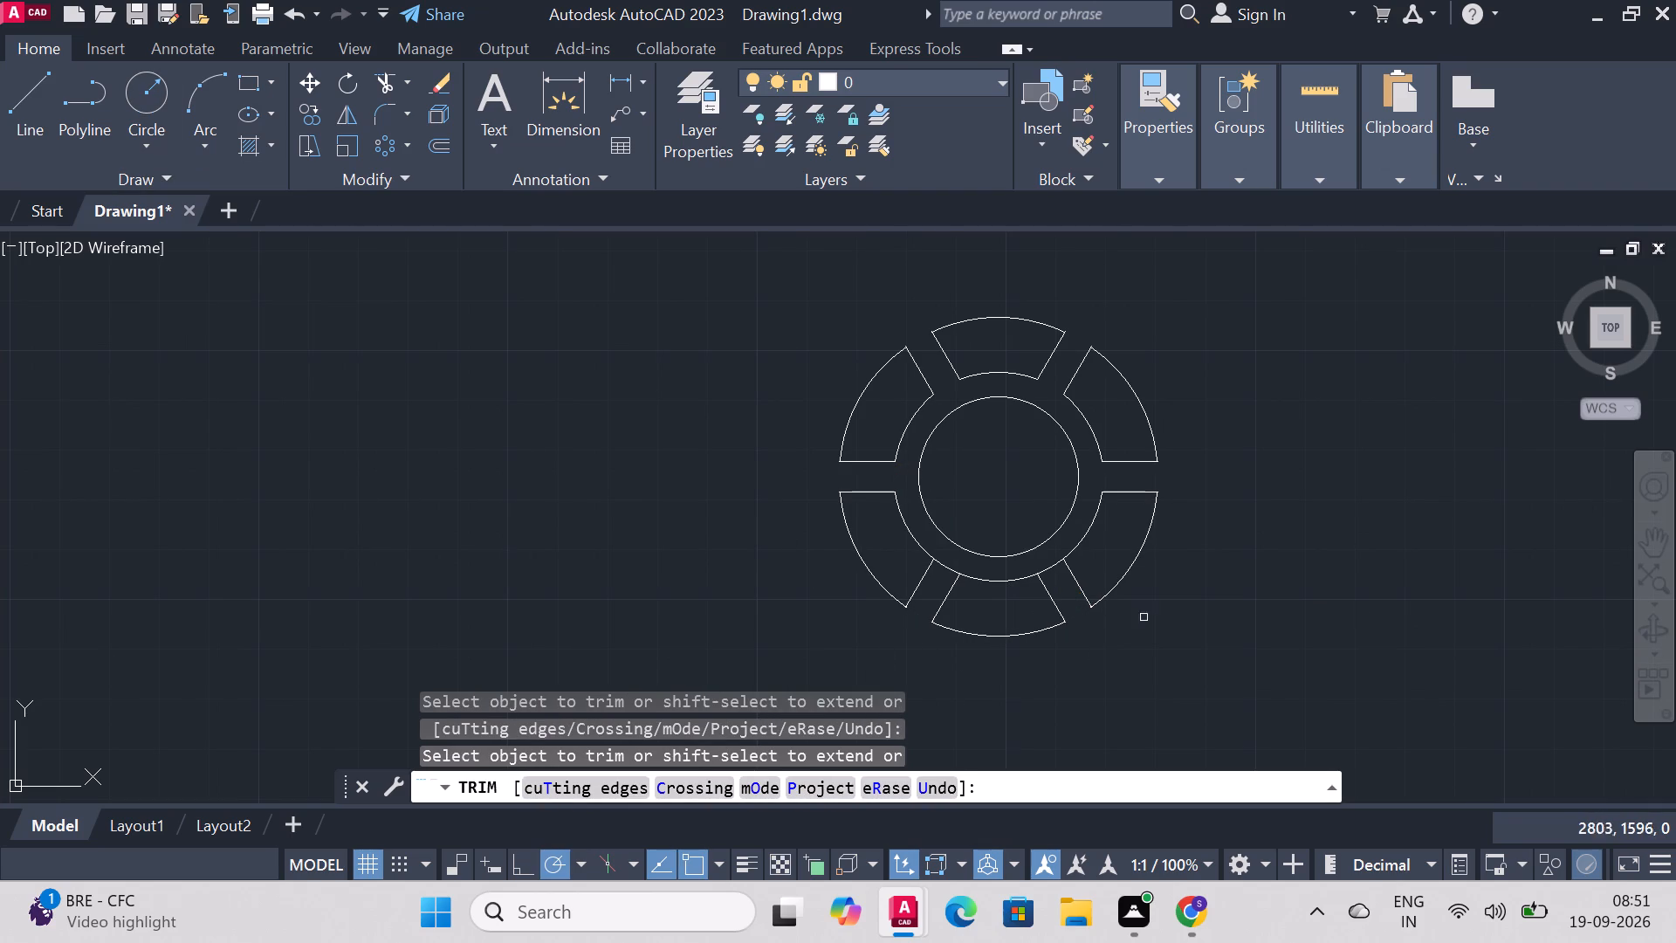
scroll(938, 554, up, 1)
click(955, 582)
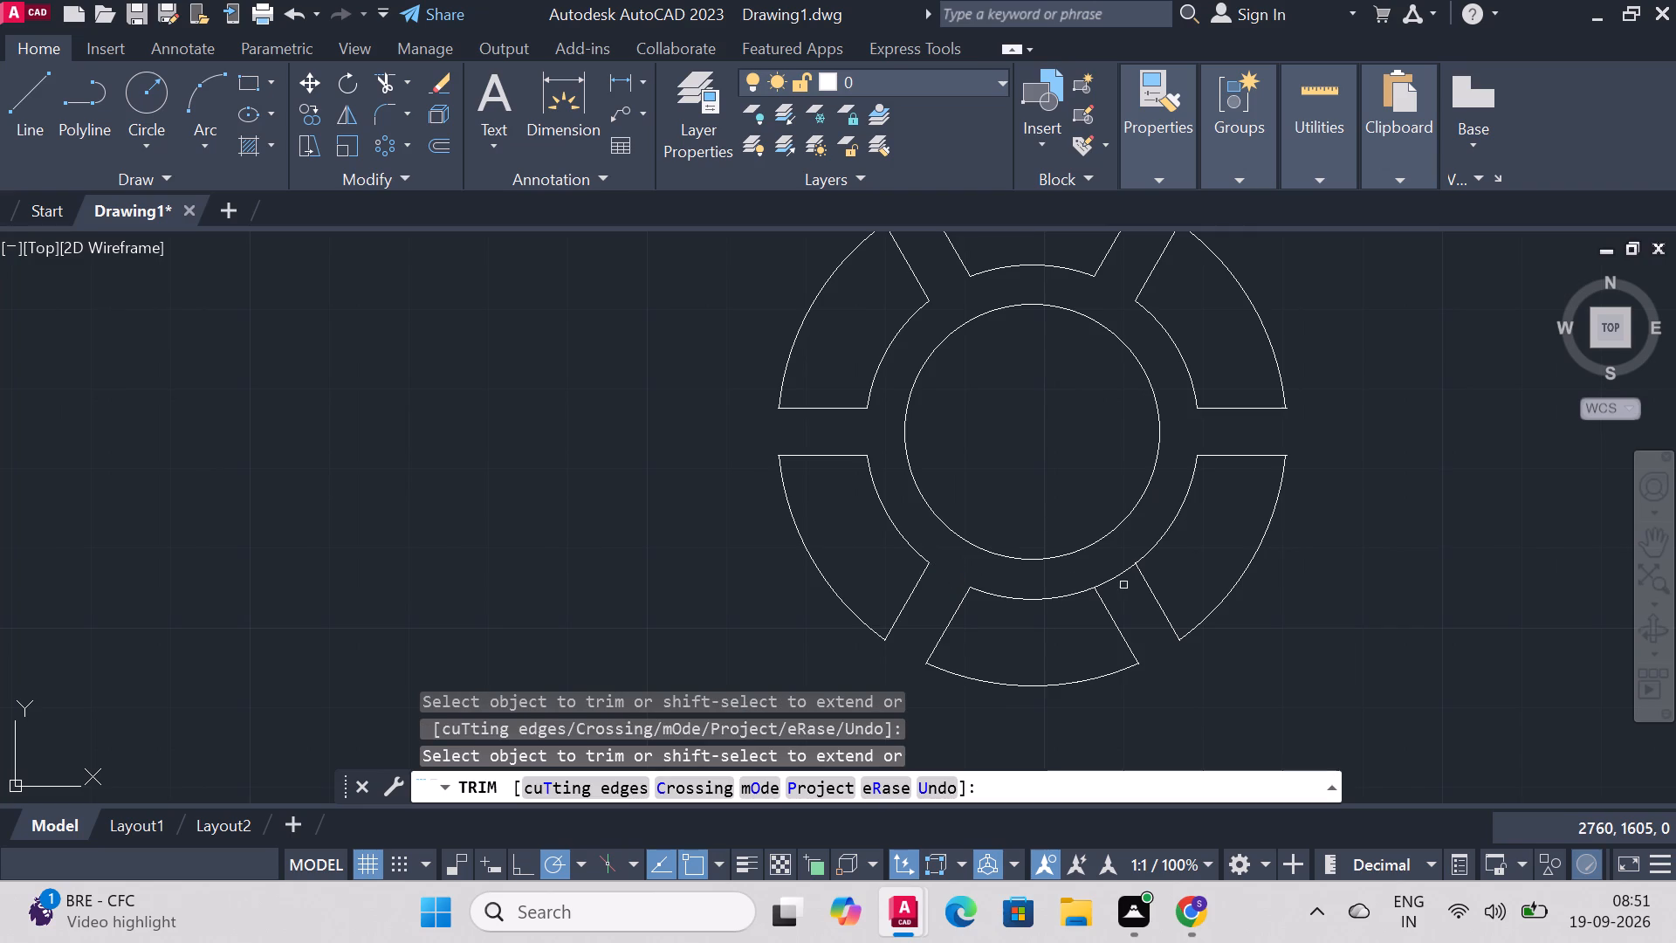
click(1116, 580)
scroll(832, 512, down, 1)
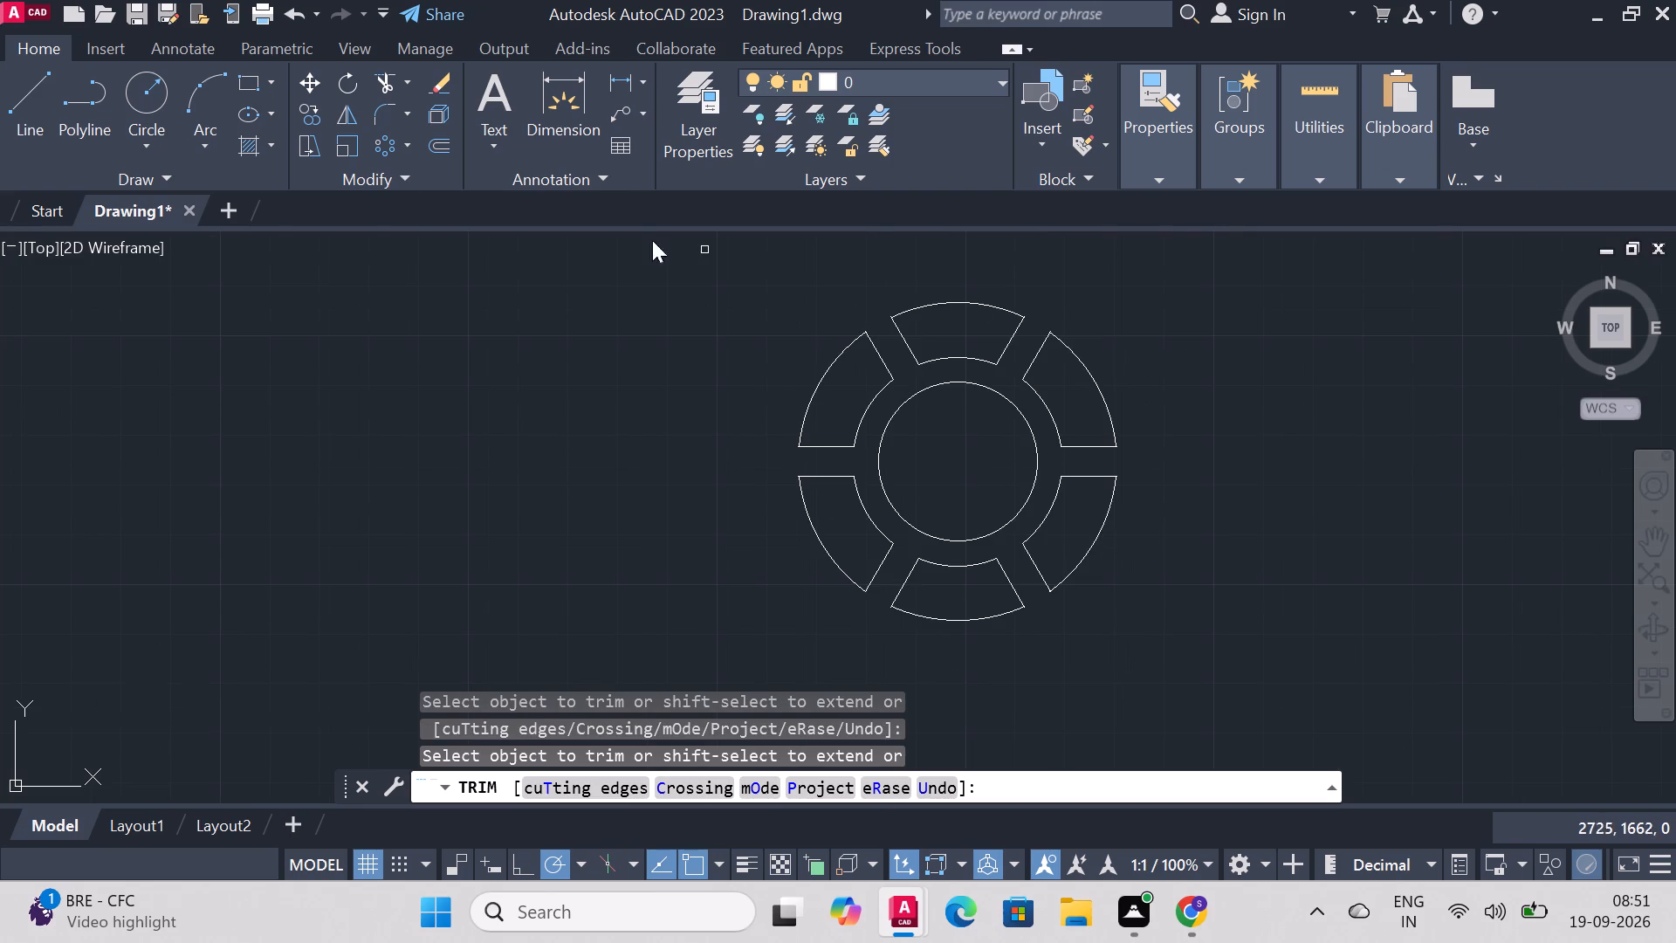
Draw a concentric outer circle of radius 40 at the common center.
click(154, 99)
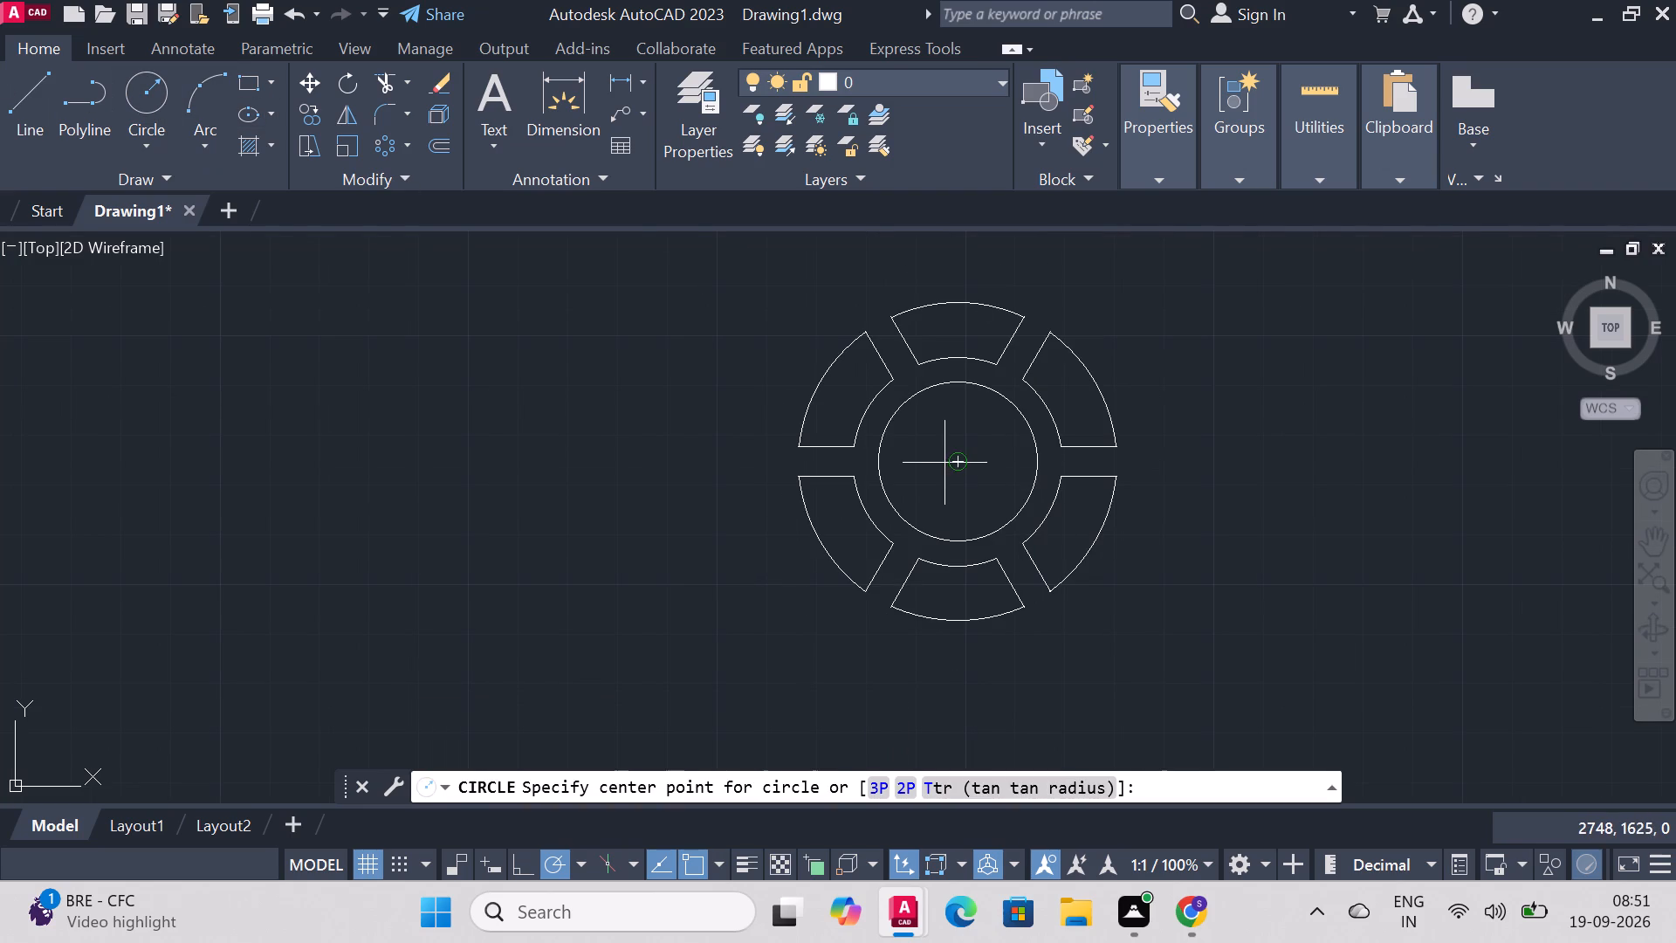
click(958, 463)
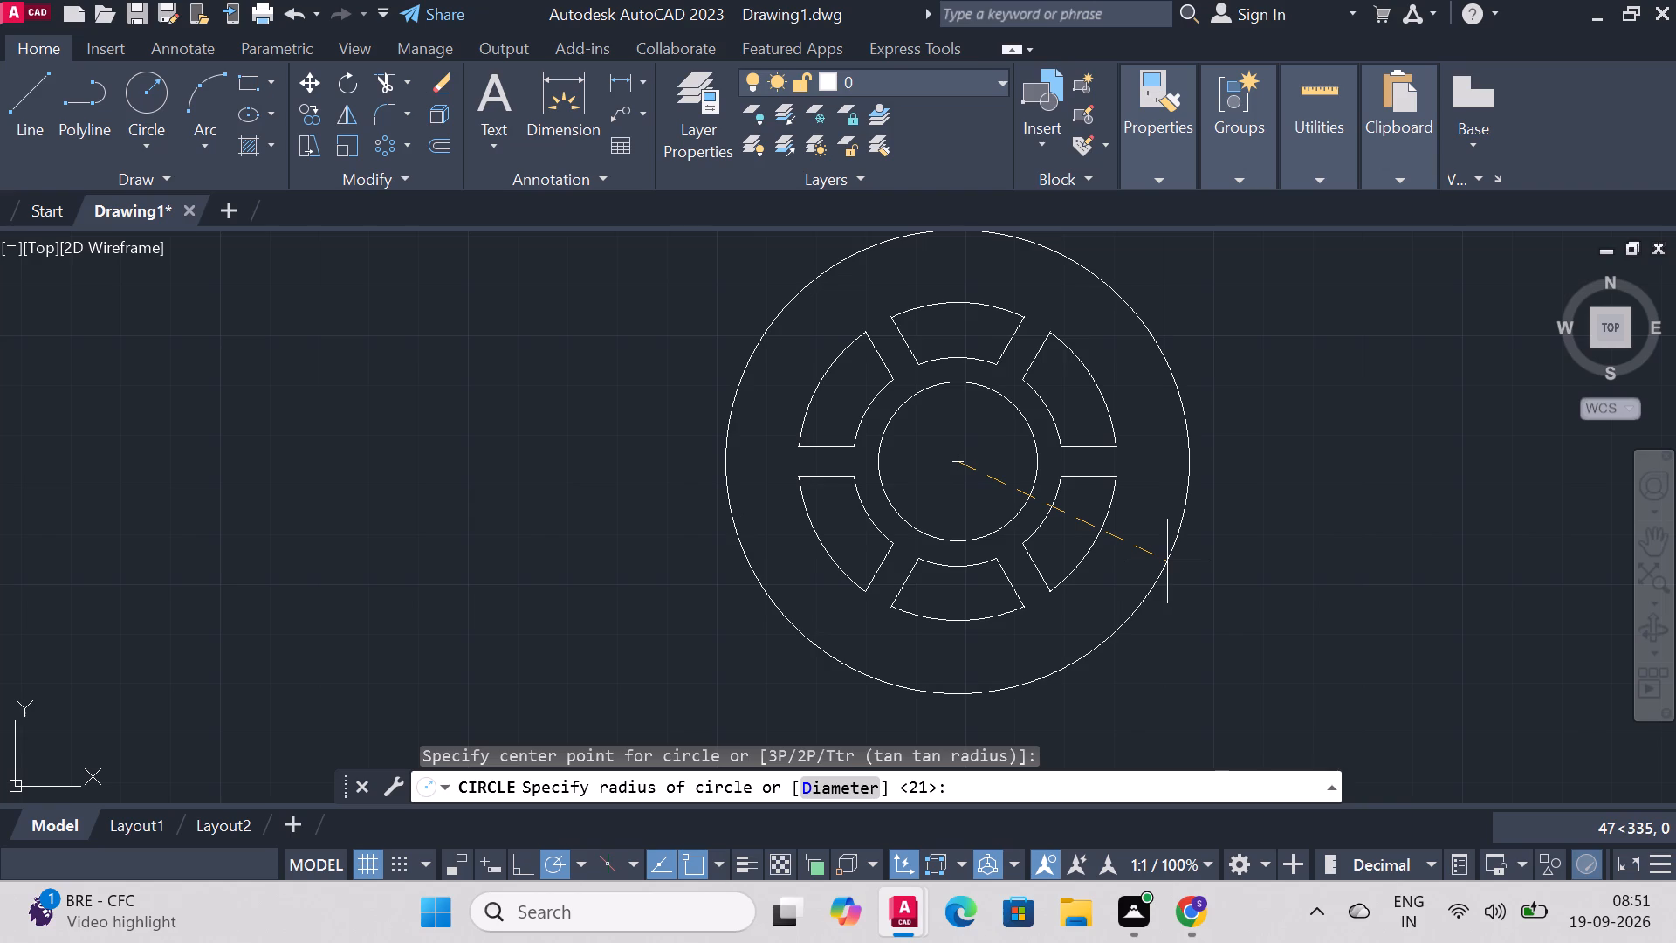
key(r)
key(Return)
text(40)
key(Return)
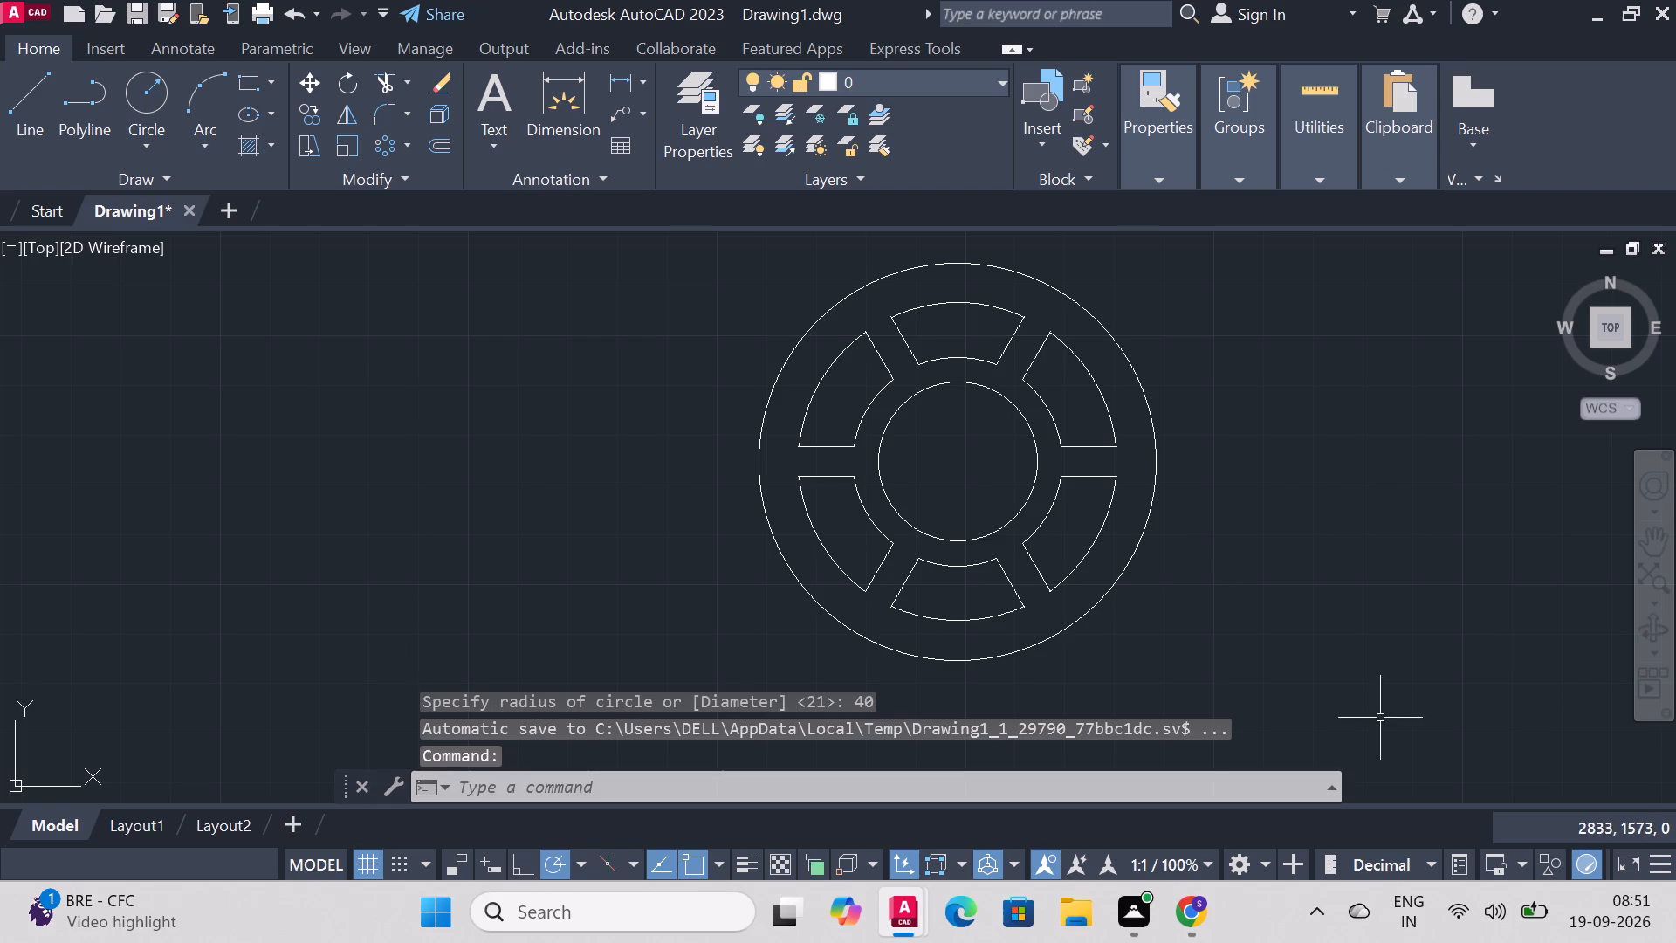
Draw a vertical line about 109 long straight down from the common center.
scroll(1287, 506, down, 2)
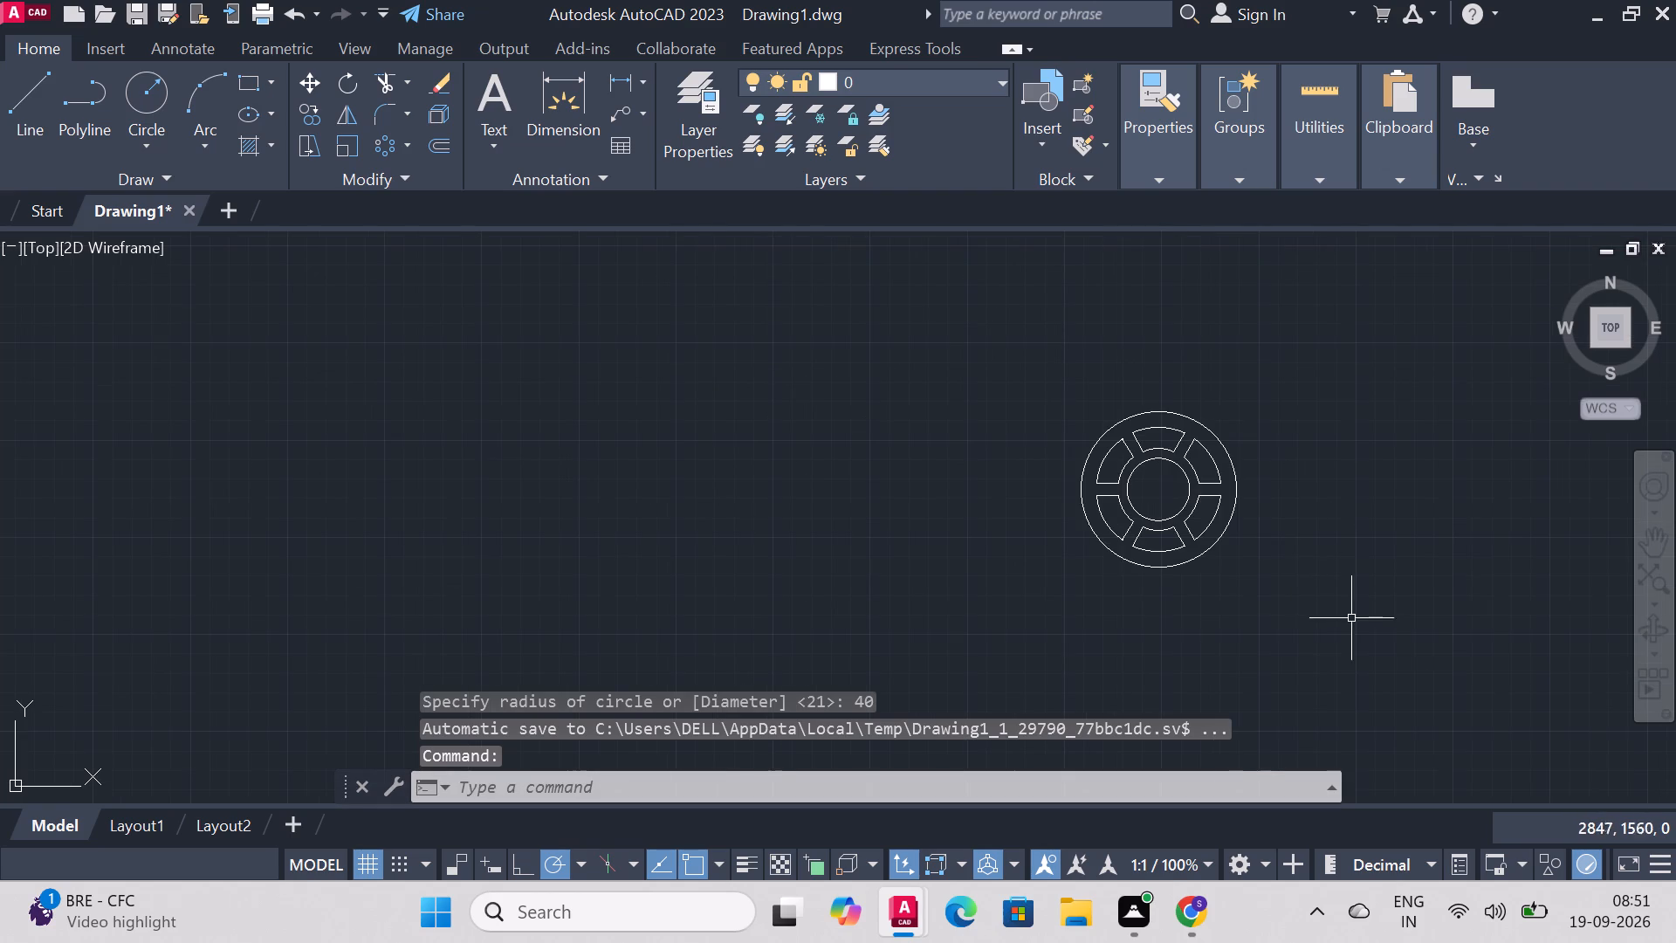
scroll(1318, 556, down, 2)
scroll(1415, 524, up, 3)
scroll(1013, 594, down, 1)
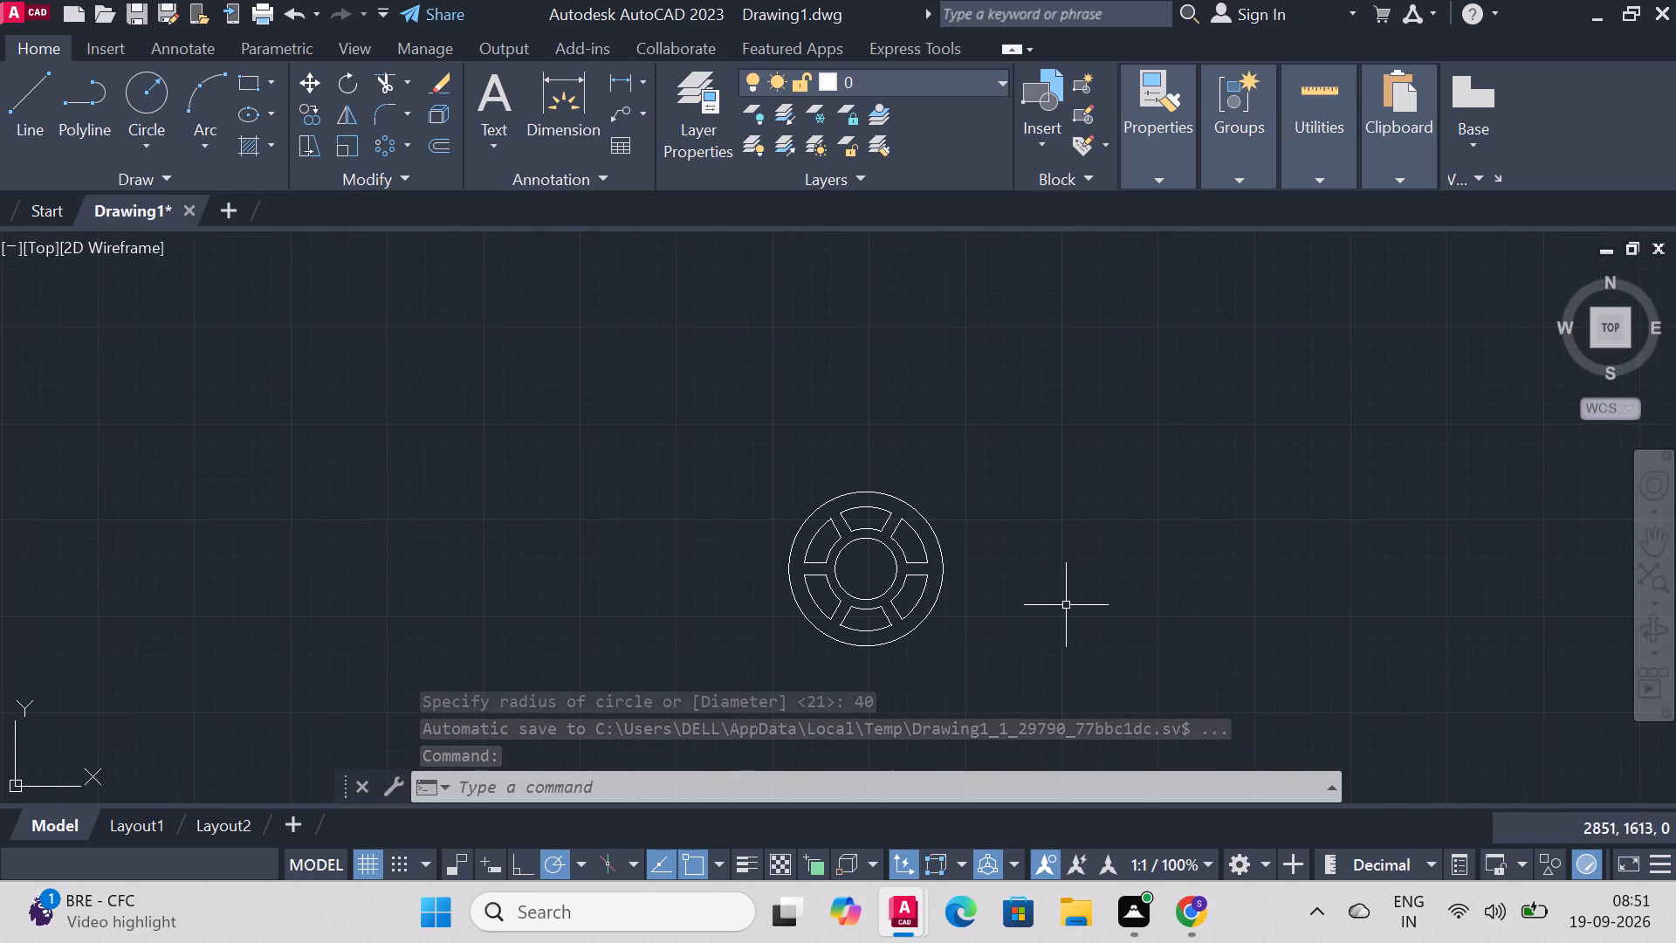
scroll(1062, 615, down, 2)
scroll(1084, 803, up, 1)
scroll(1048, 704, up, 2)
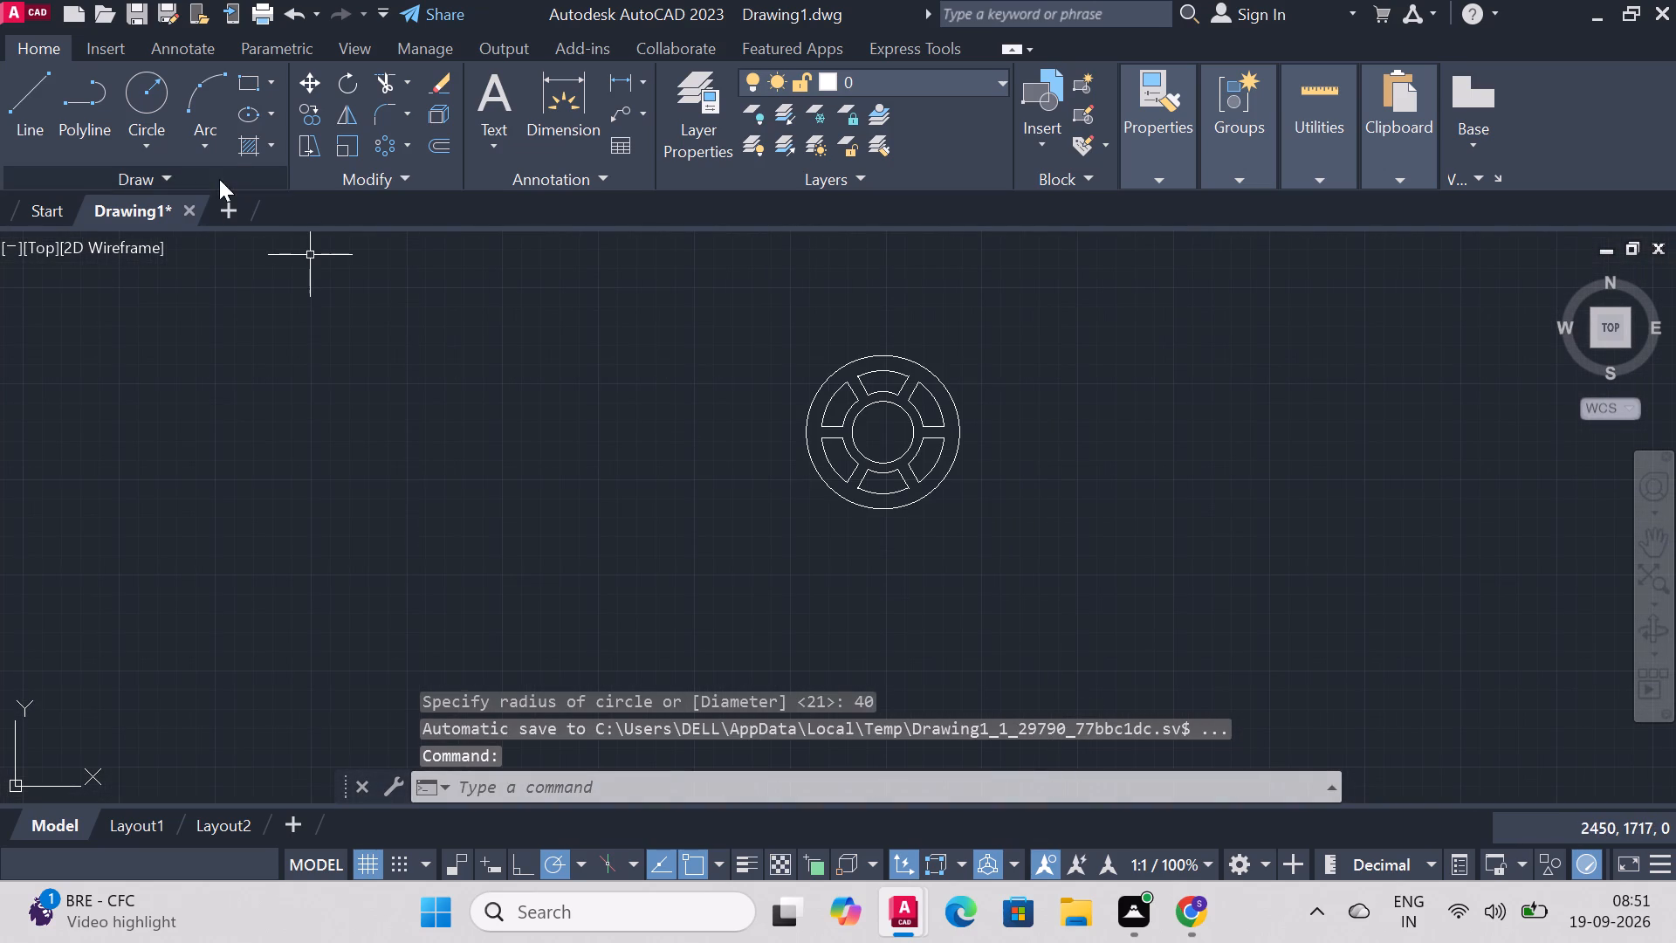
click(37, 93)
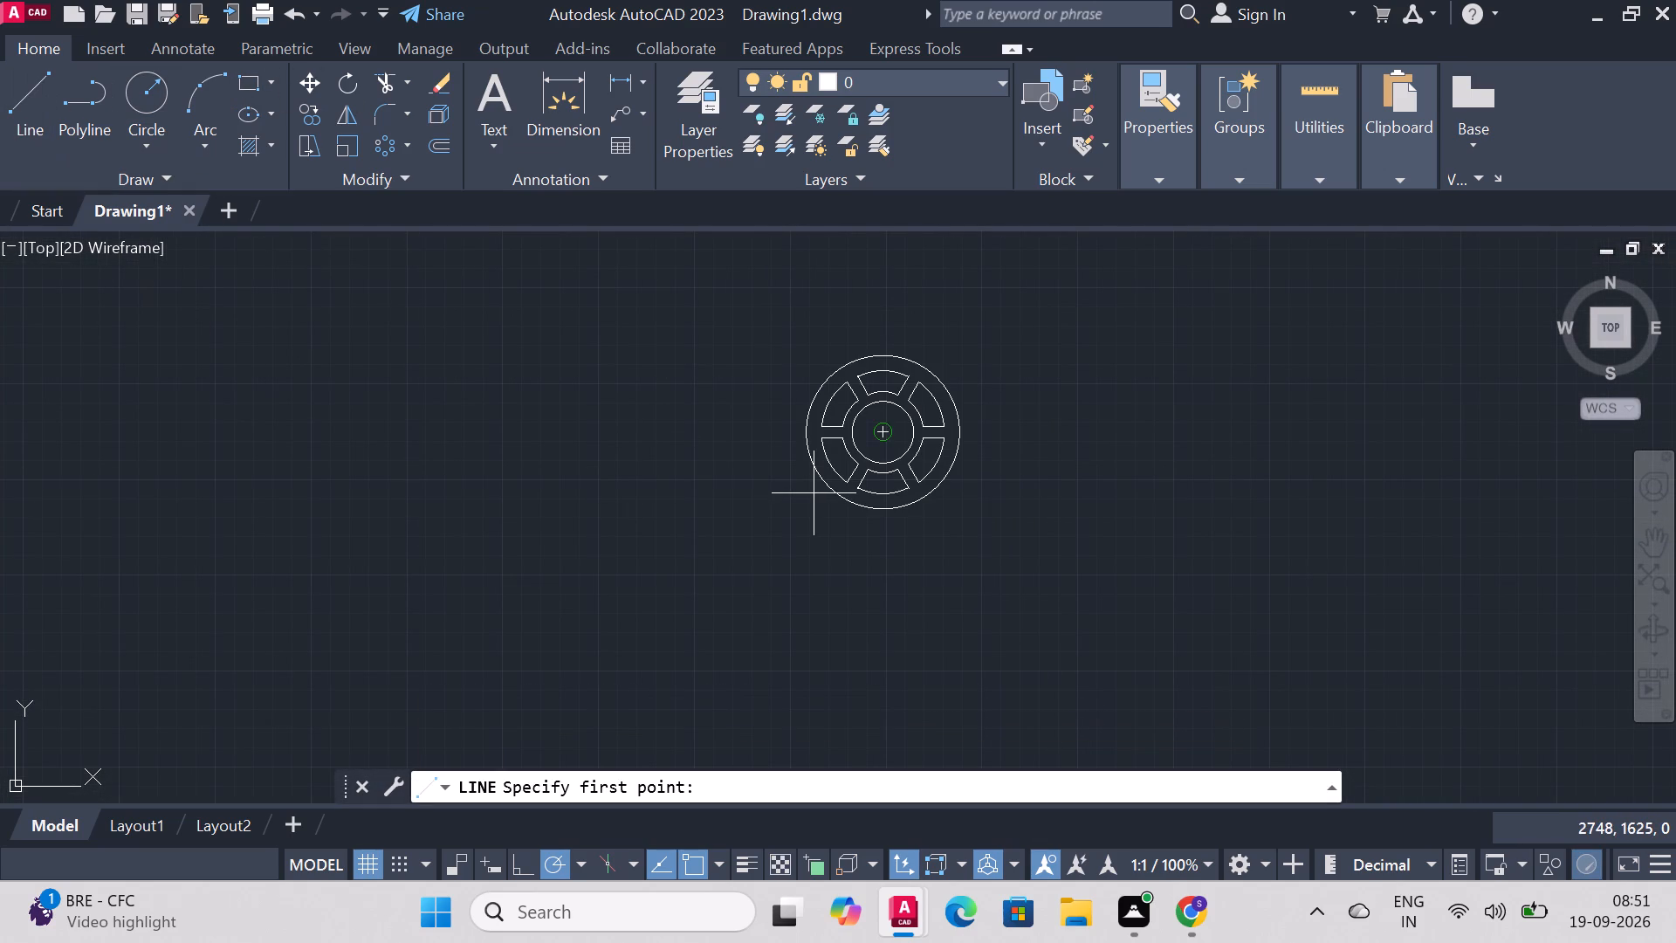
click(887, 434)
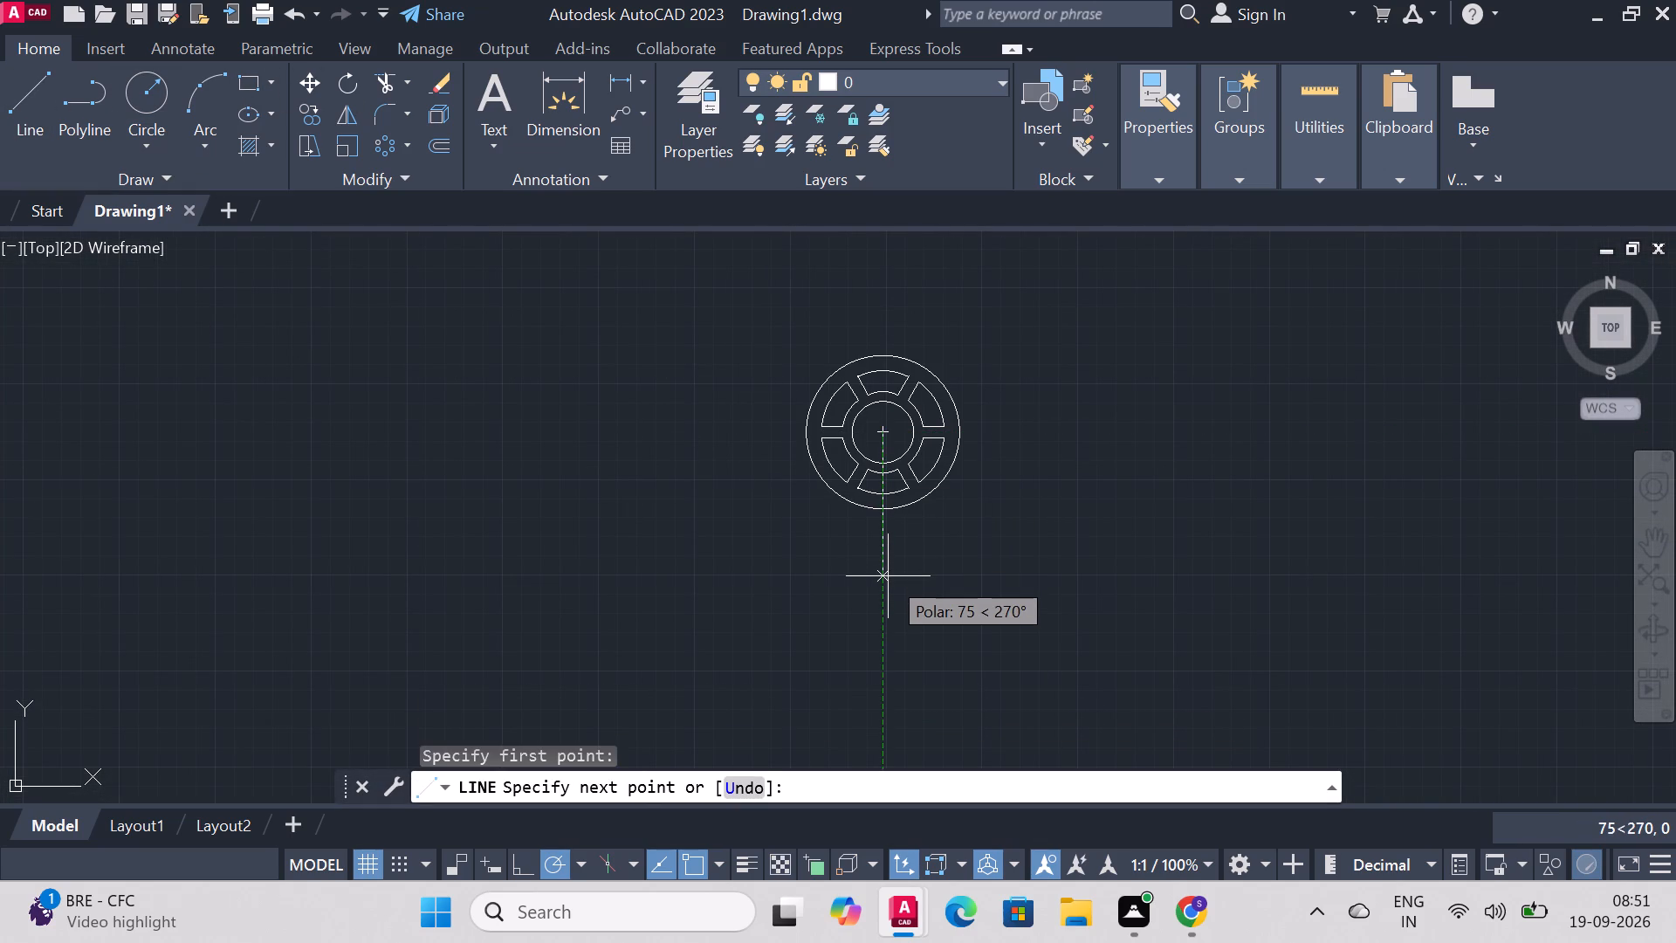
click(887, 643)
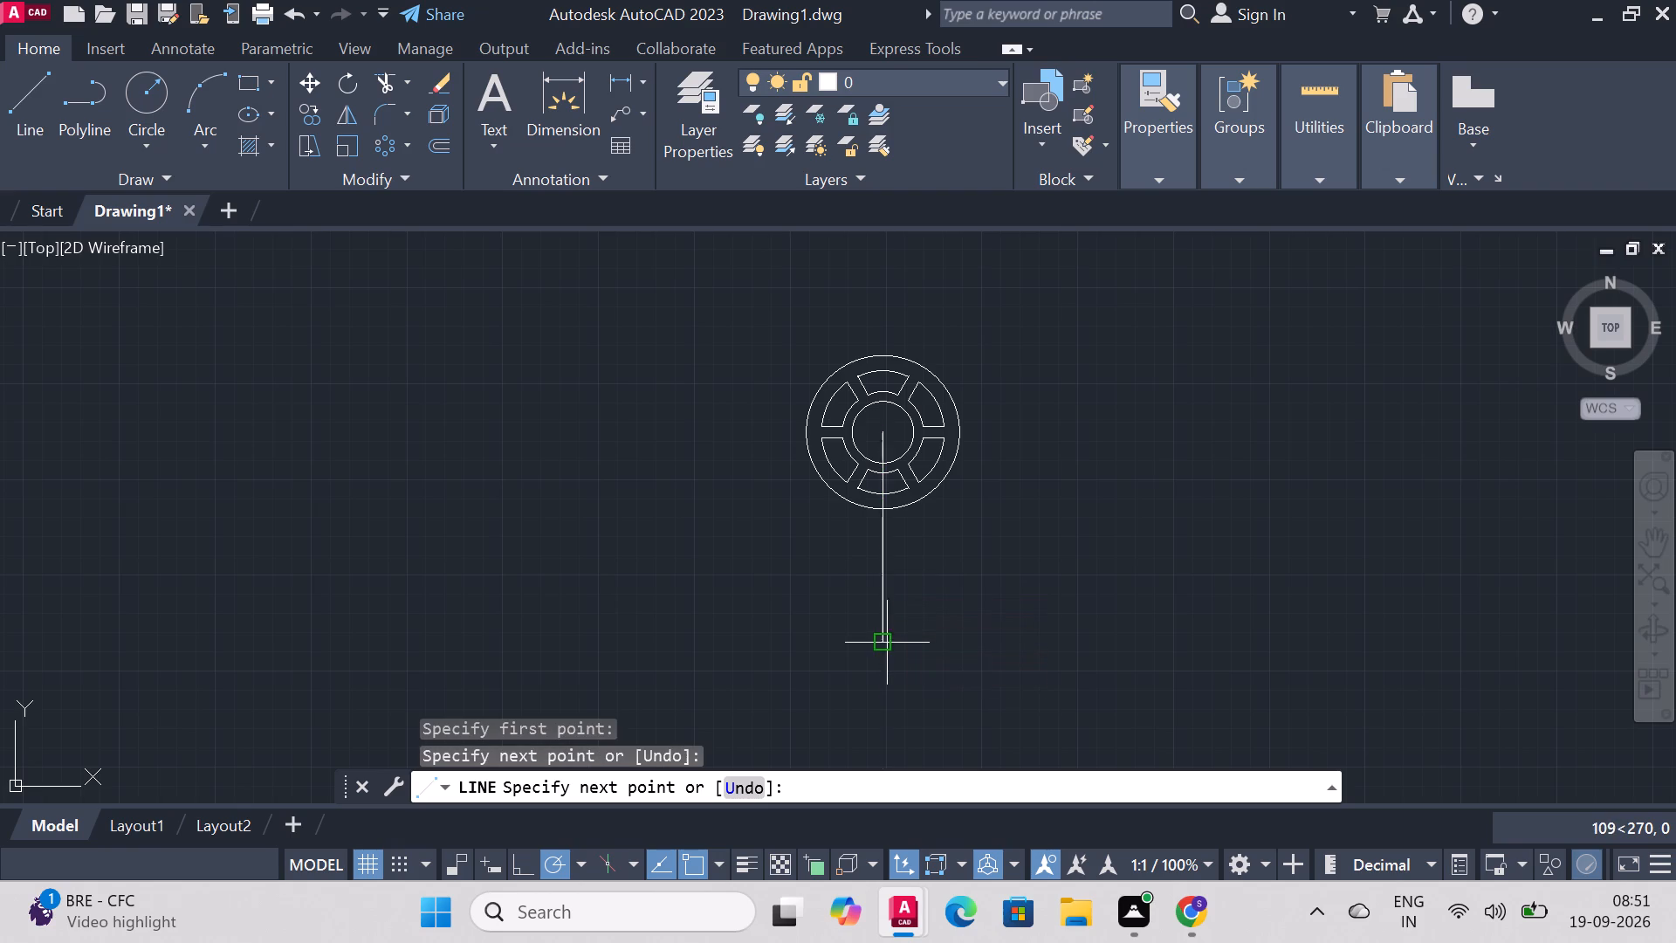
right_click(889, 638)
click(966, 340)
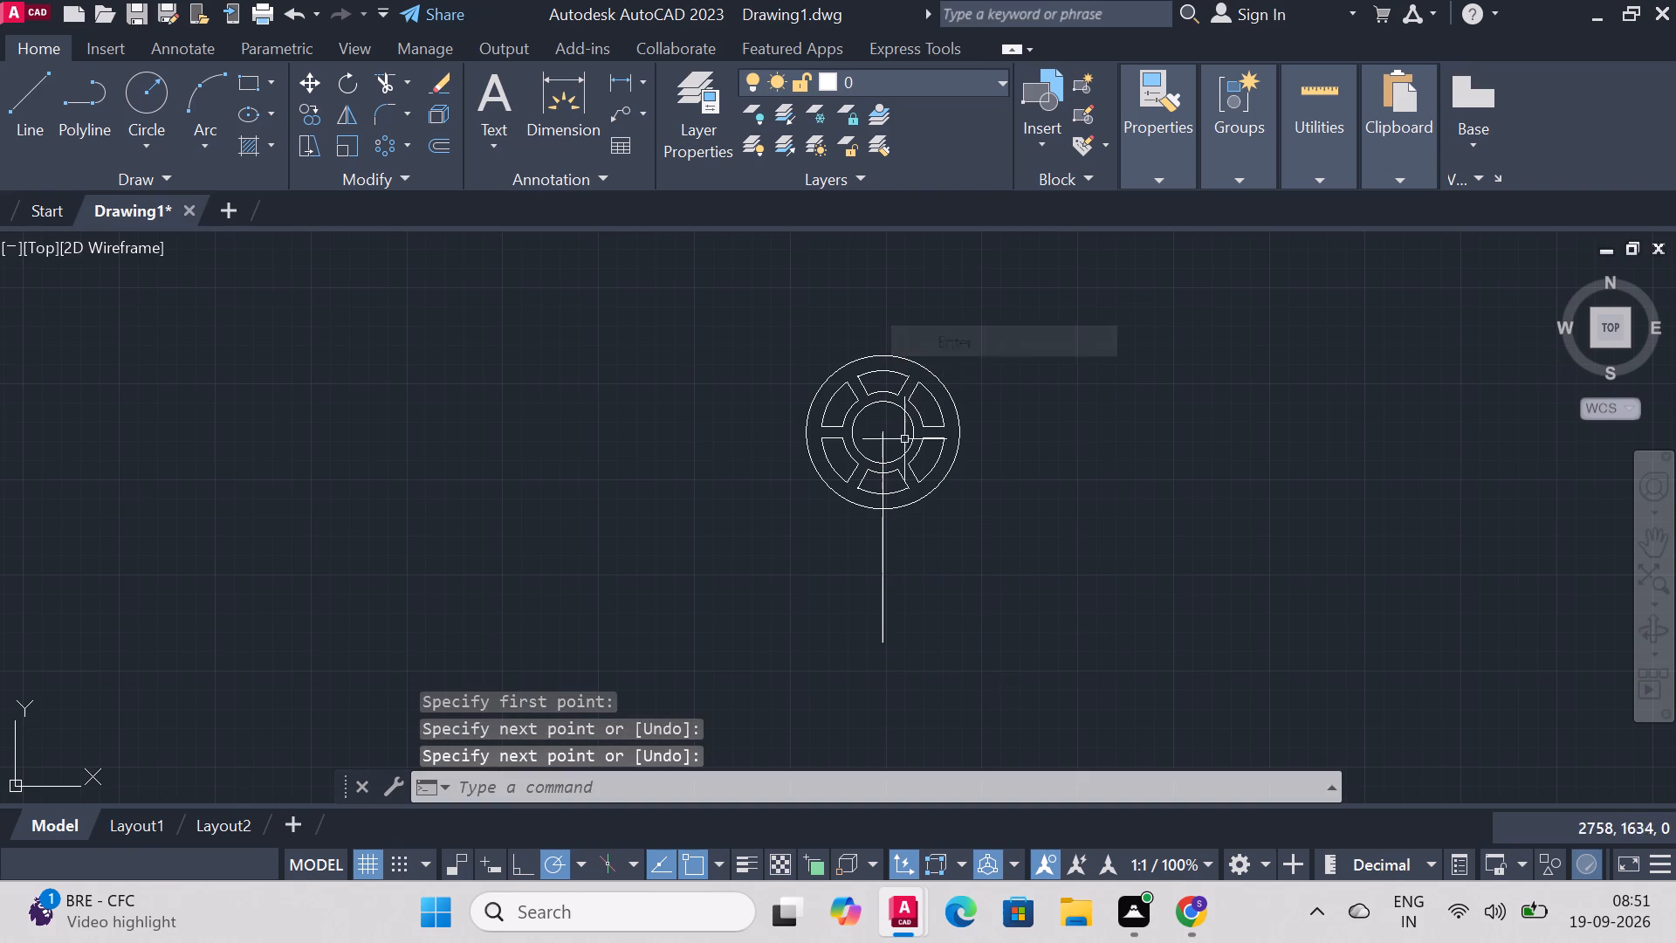
Draw a horizontal line from the common center rightward to beyond the radius 40 outer circle.
click(12, 84)
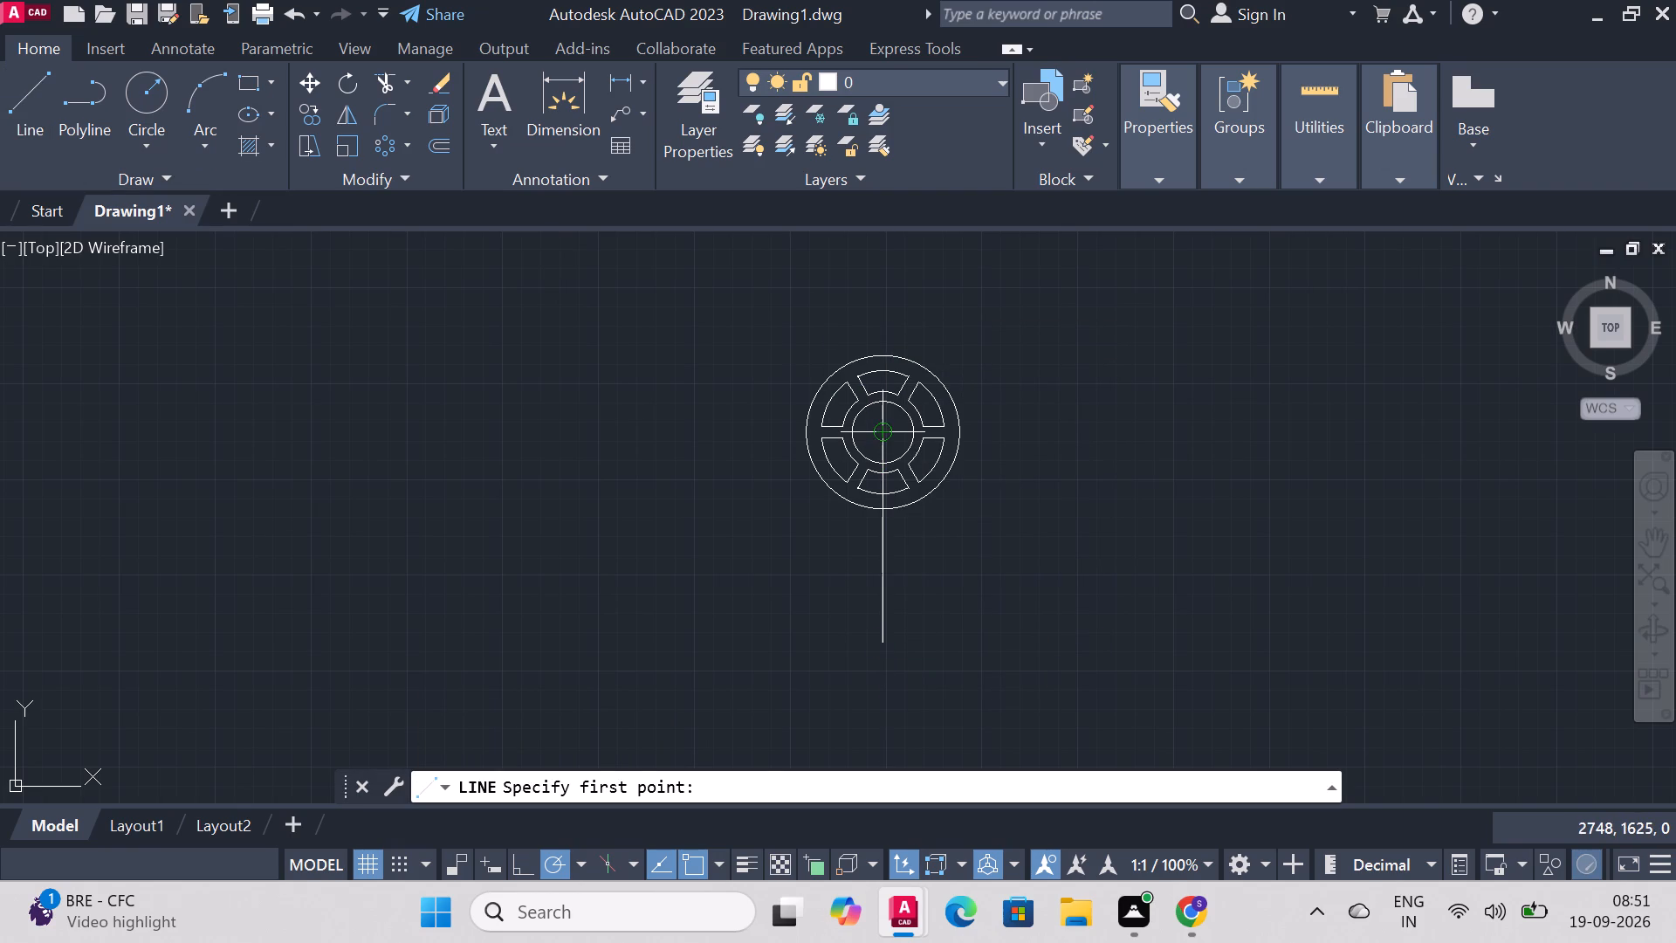
click(882, 432)
click(1080, 424)
right_click(1080, 424)
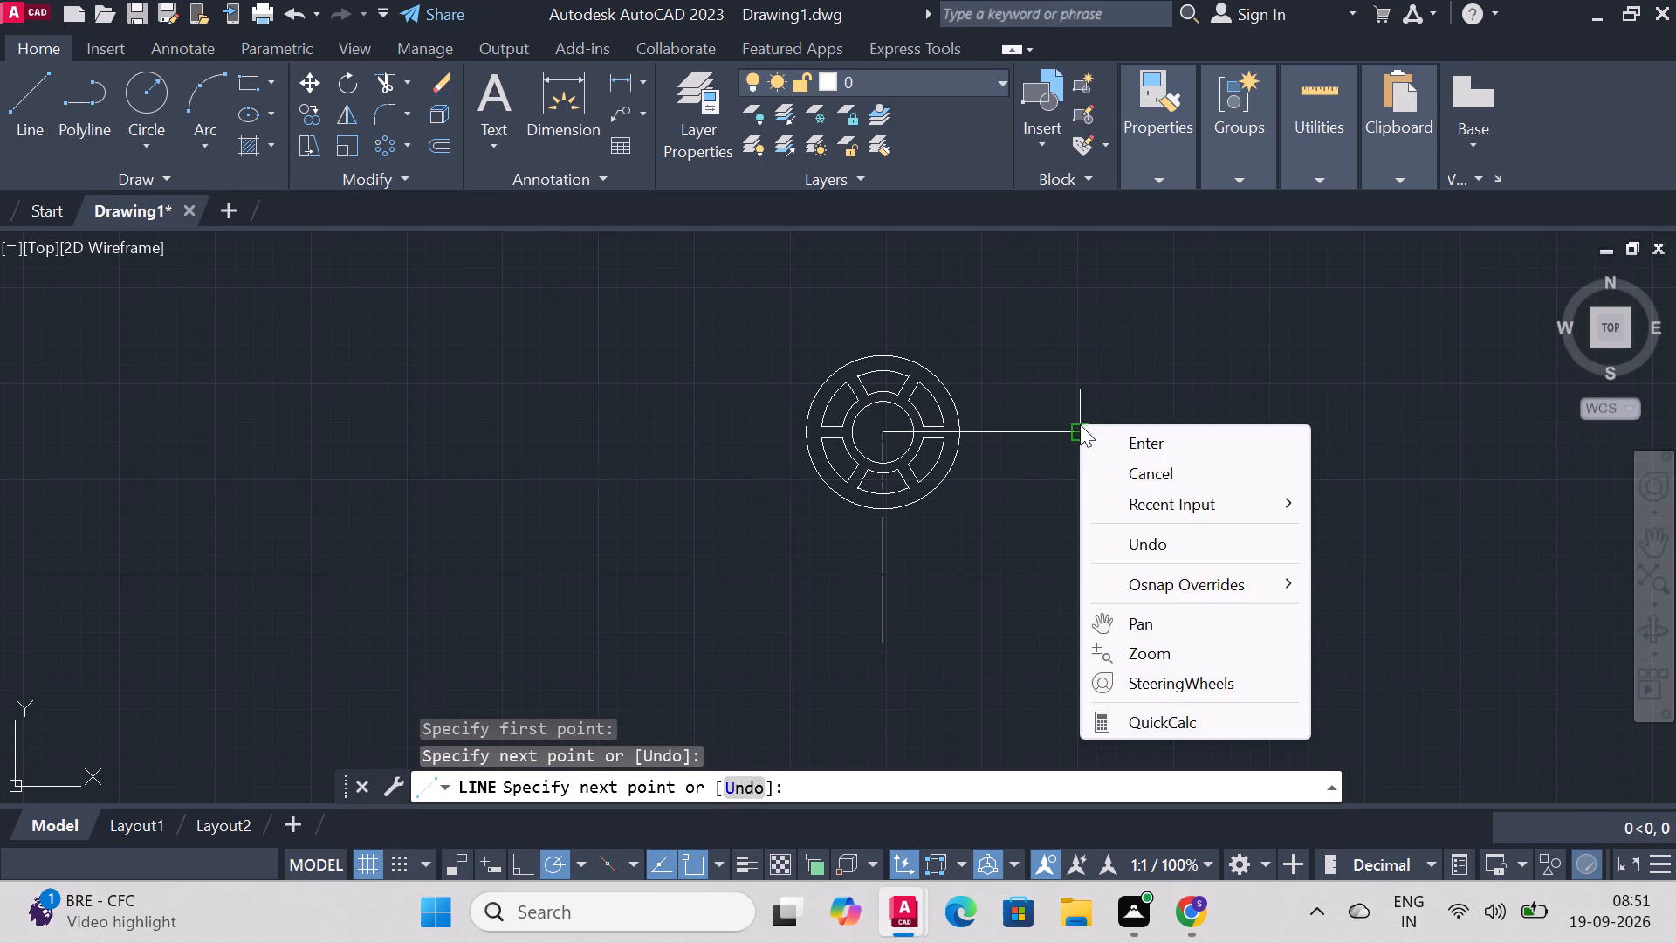
click(1114, 447)
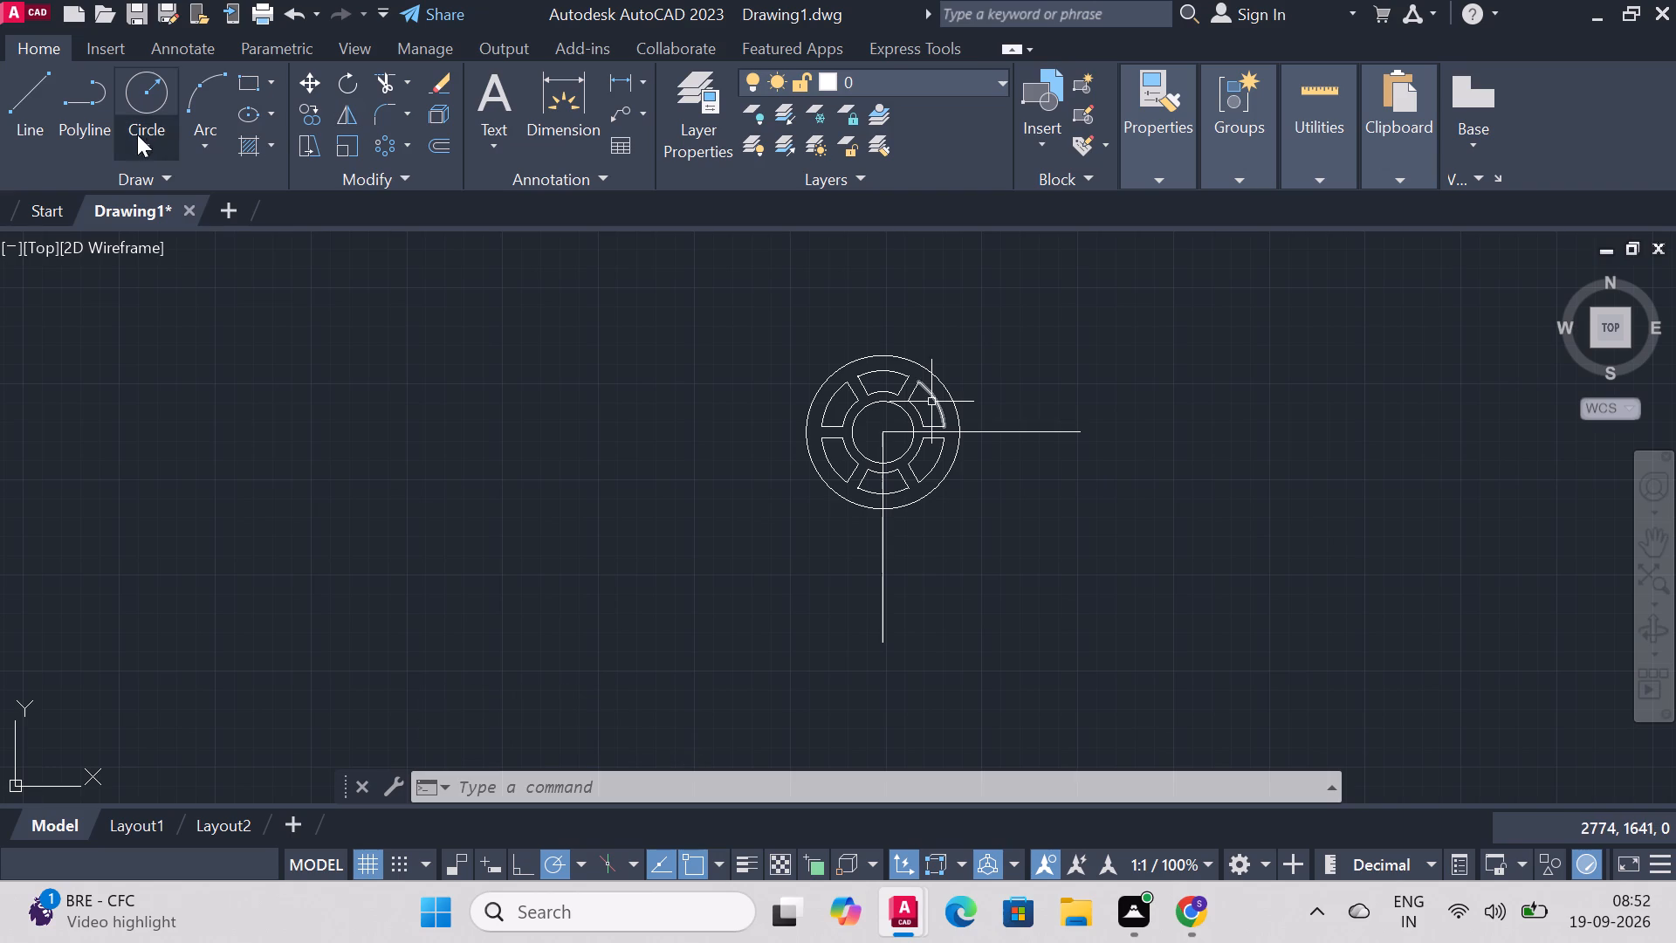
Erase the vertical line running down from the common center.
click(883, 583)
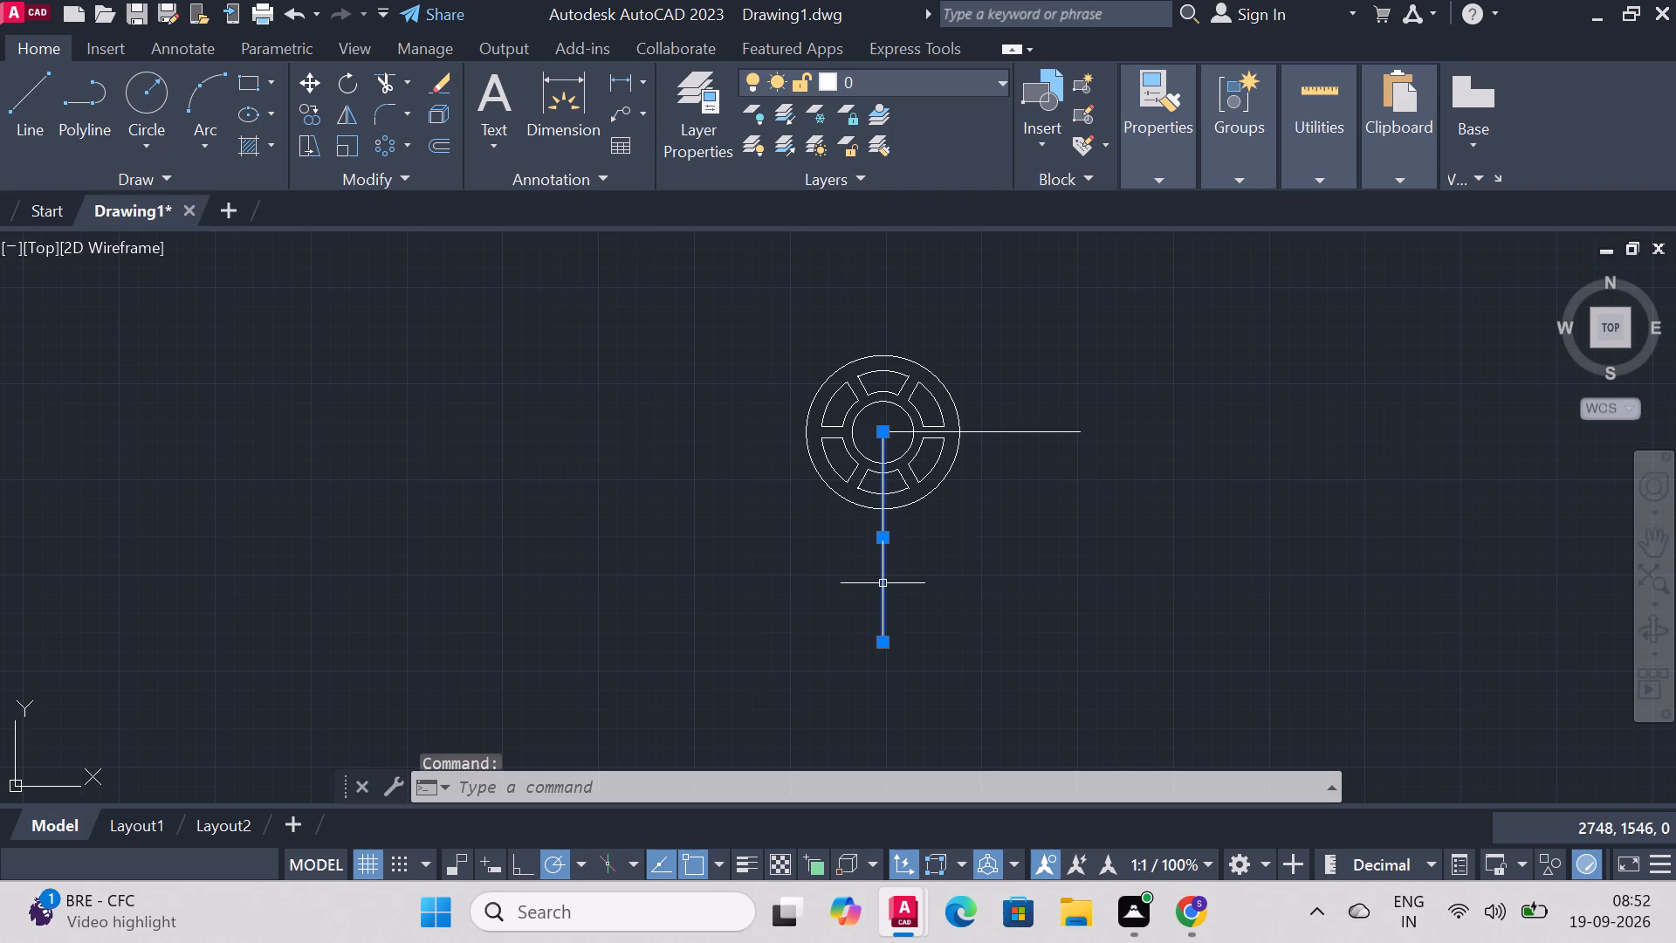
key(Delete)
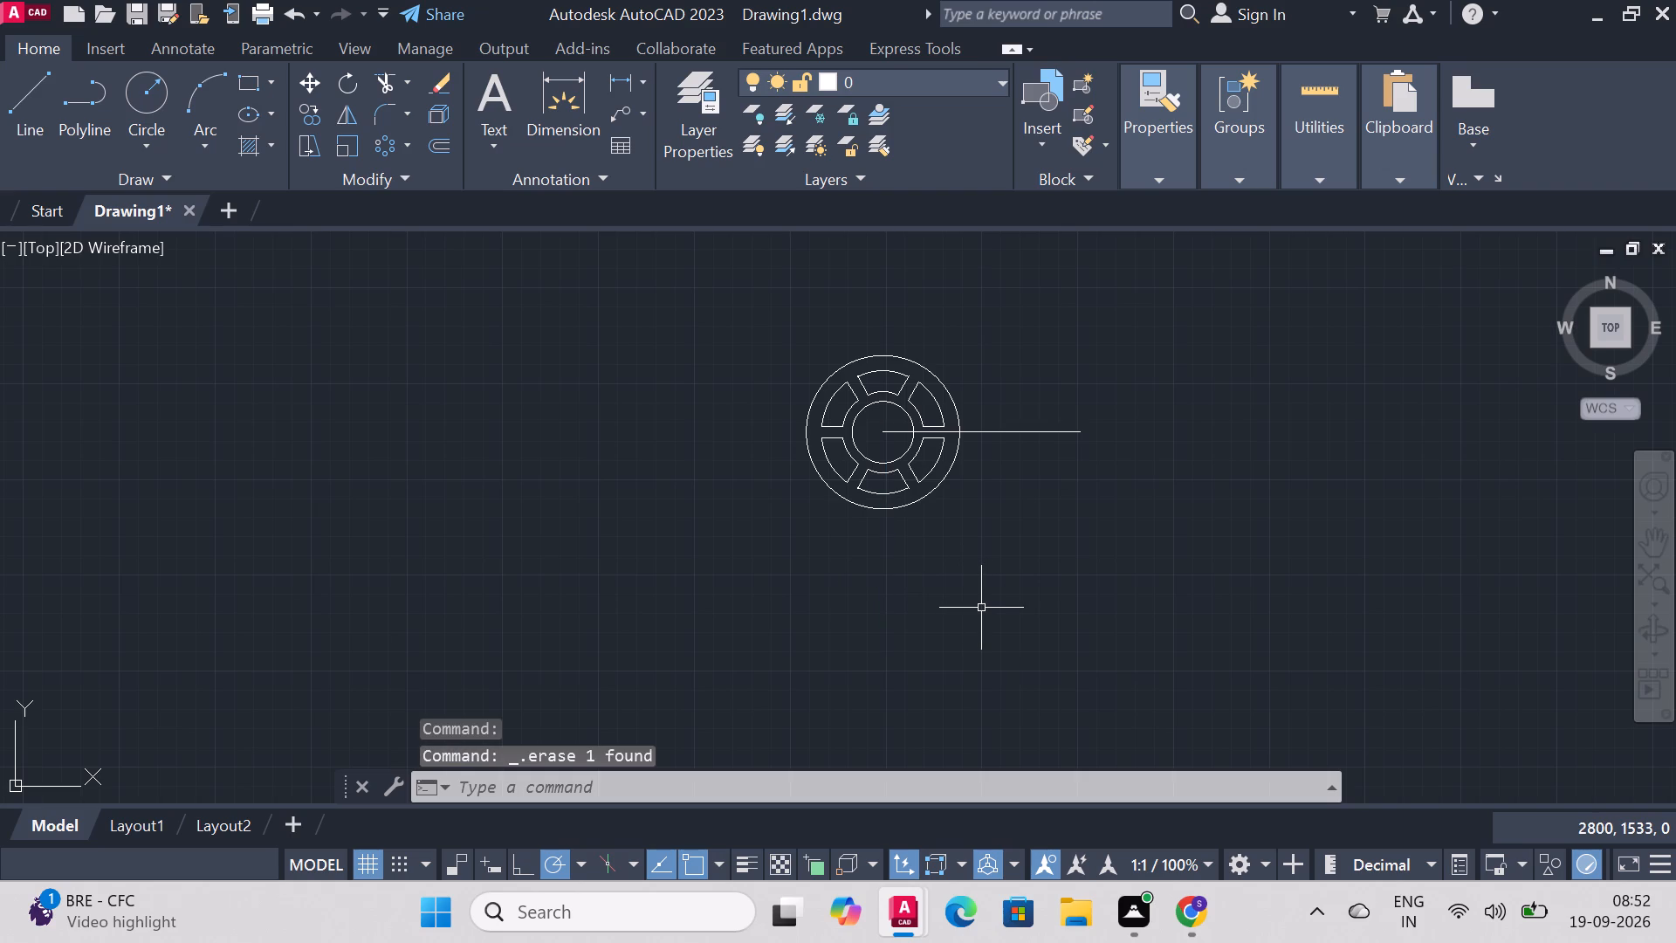
Draw a vertical line of length 50 straight down from the common center.
click(3, 107)
click(18, 101)
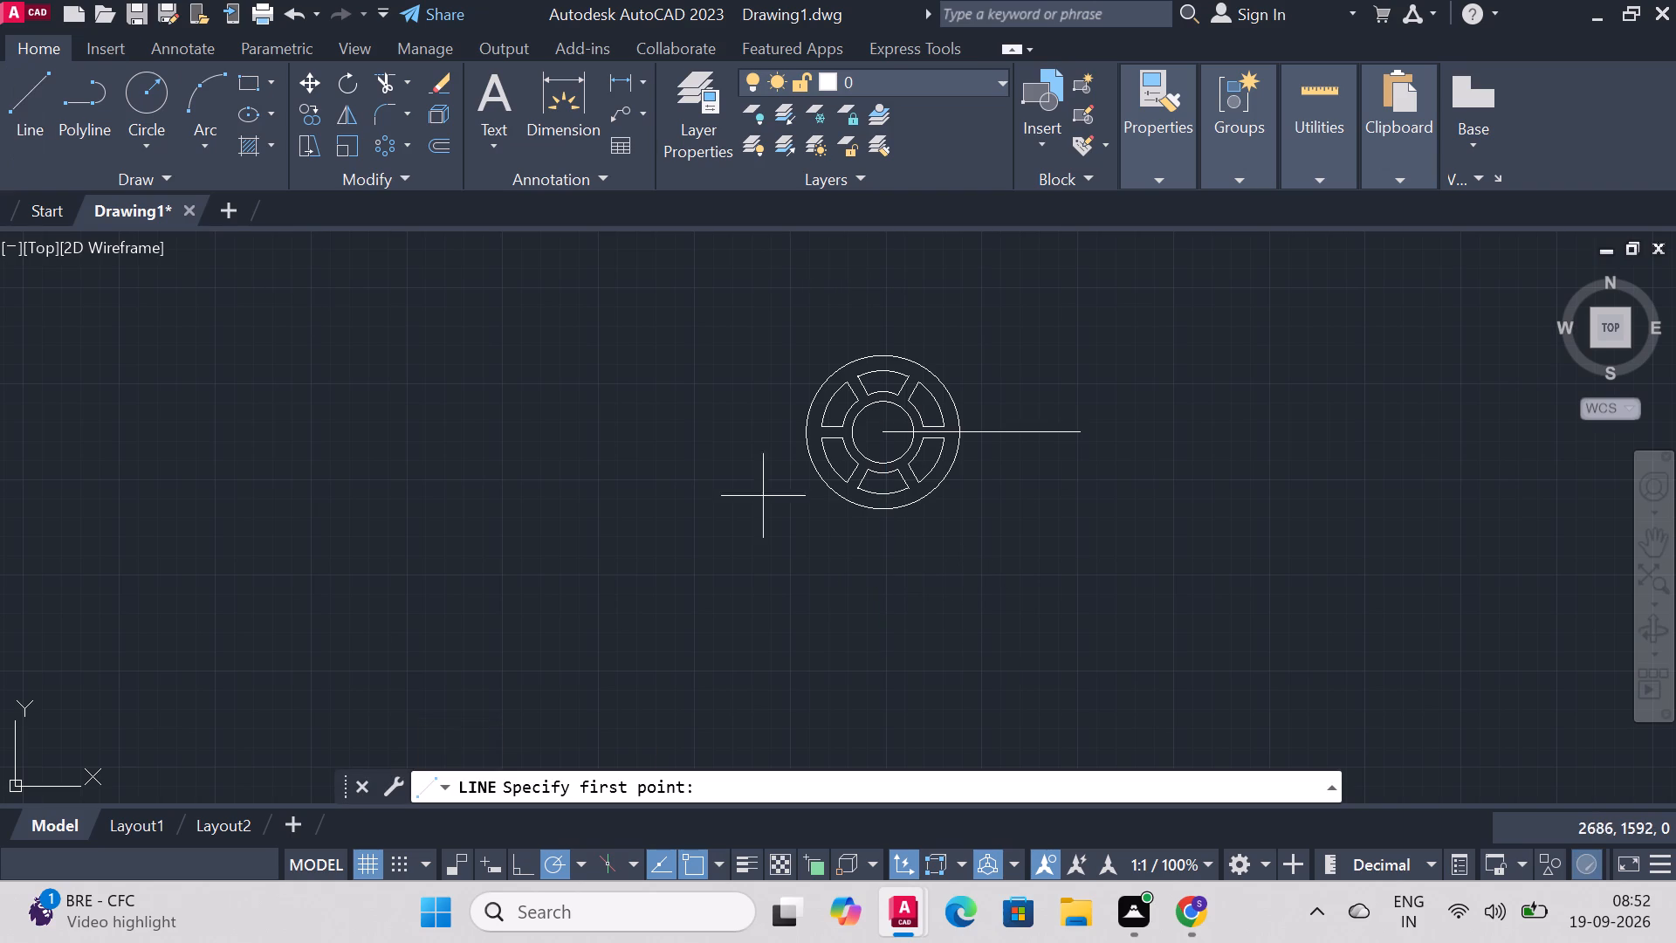
click(881, 434)
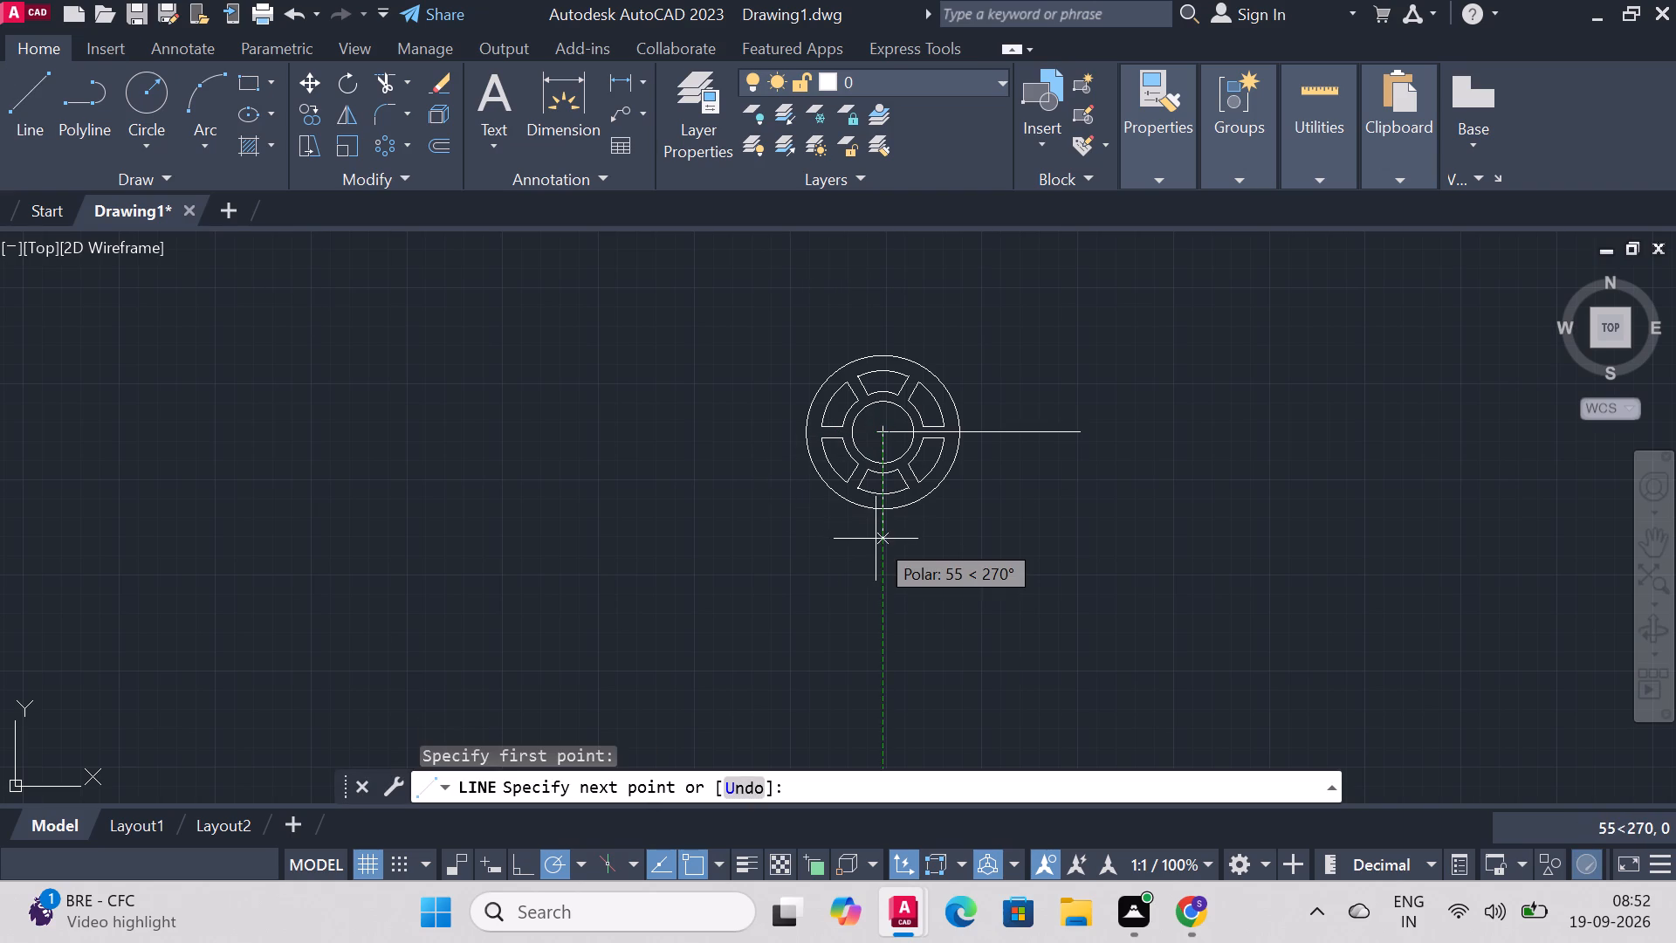
text(50)
key(Return)
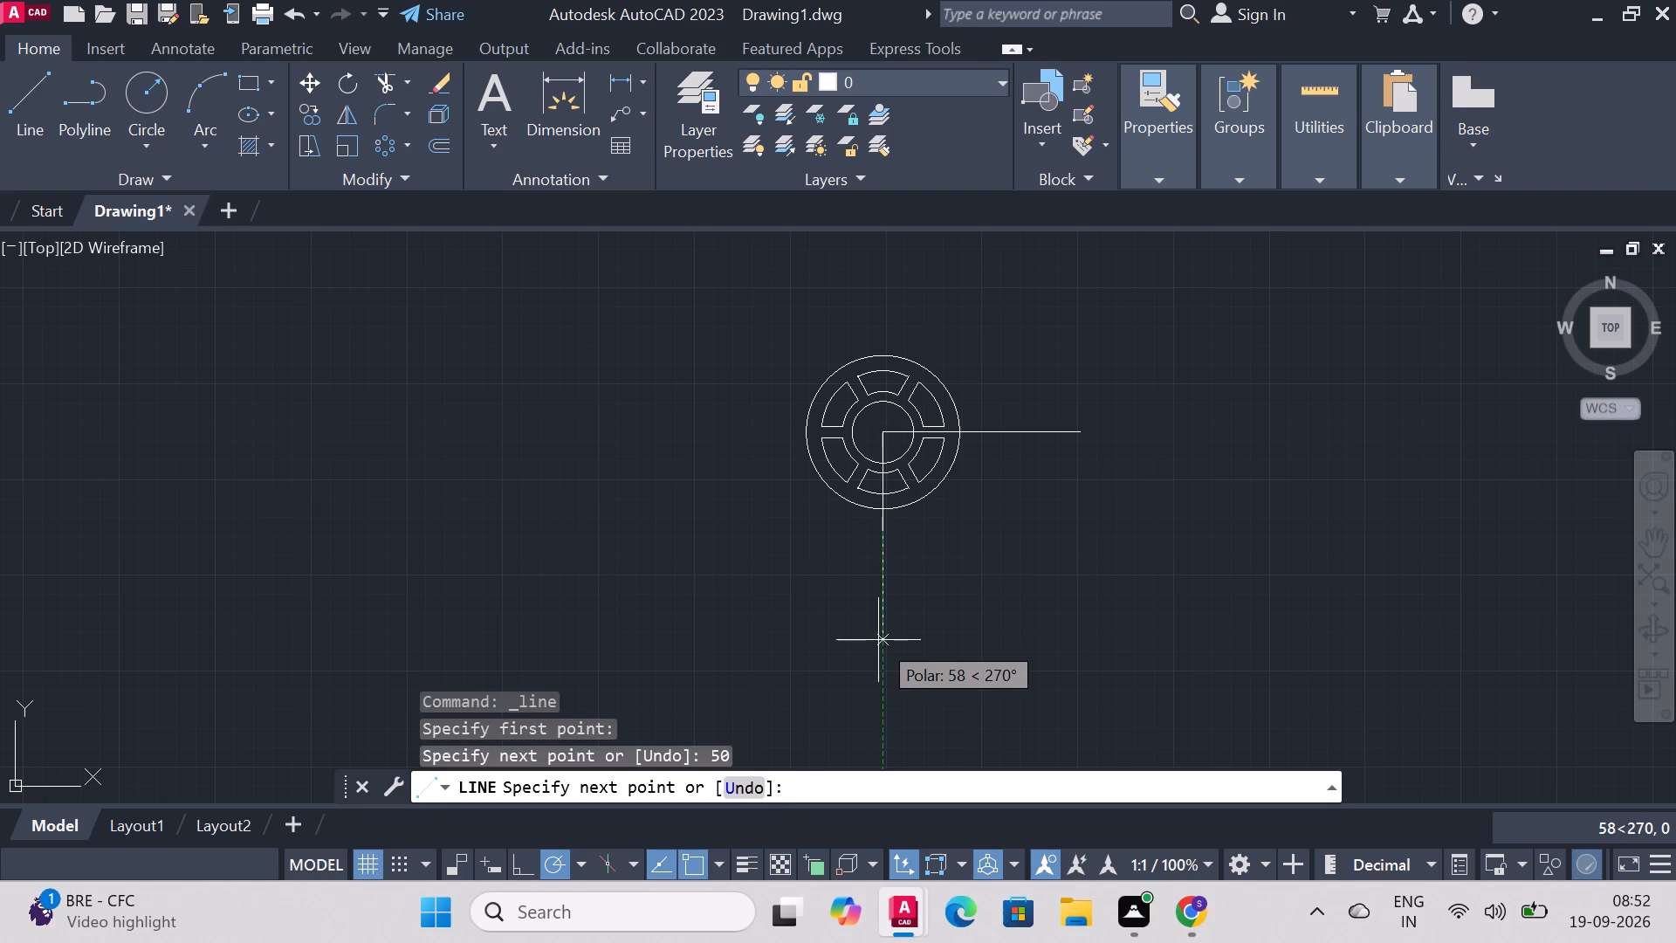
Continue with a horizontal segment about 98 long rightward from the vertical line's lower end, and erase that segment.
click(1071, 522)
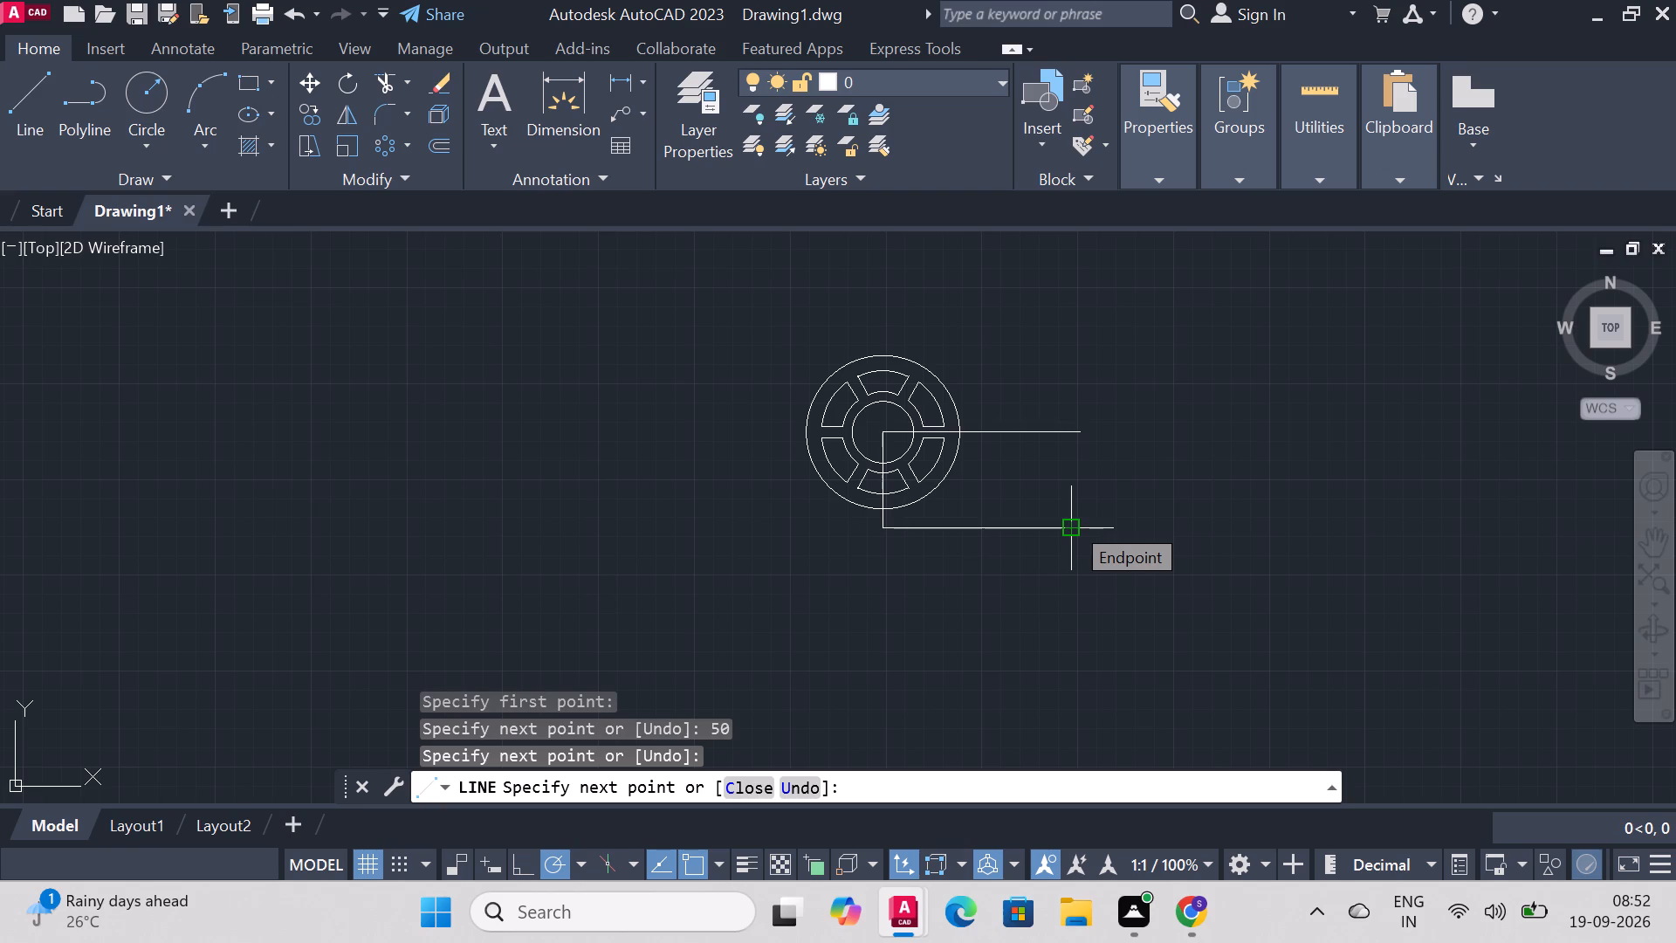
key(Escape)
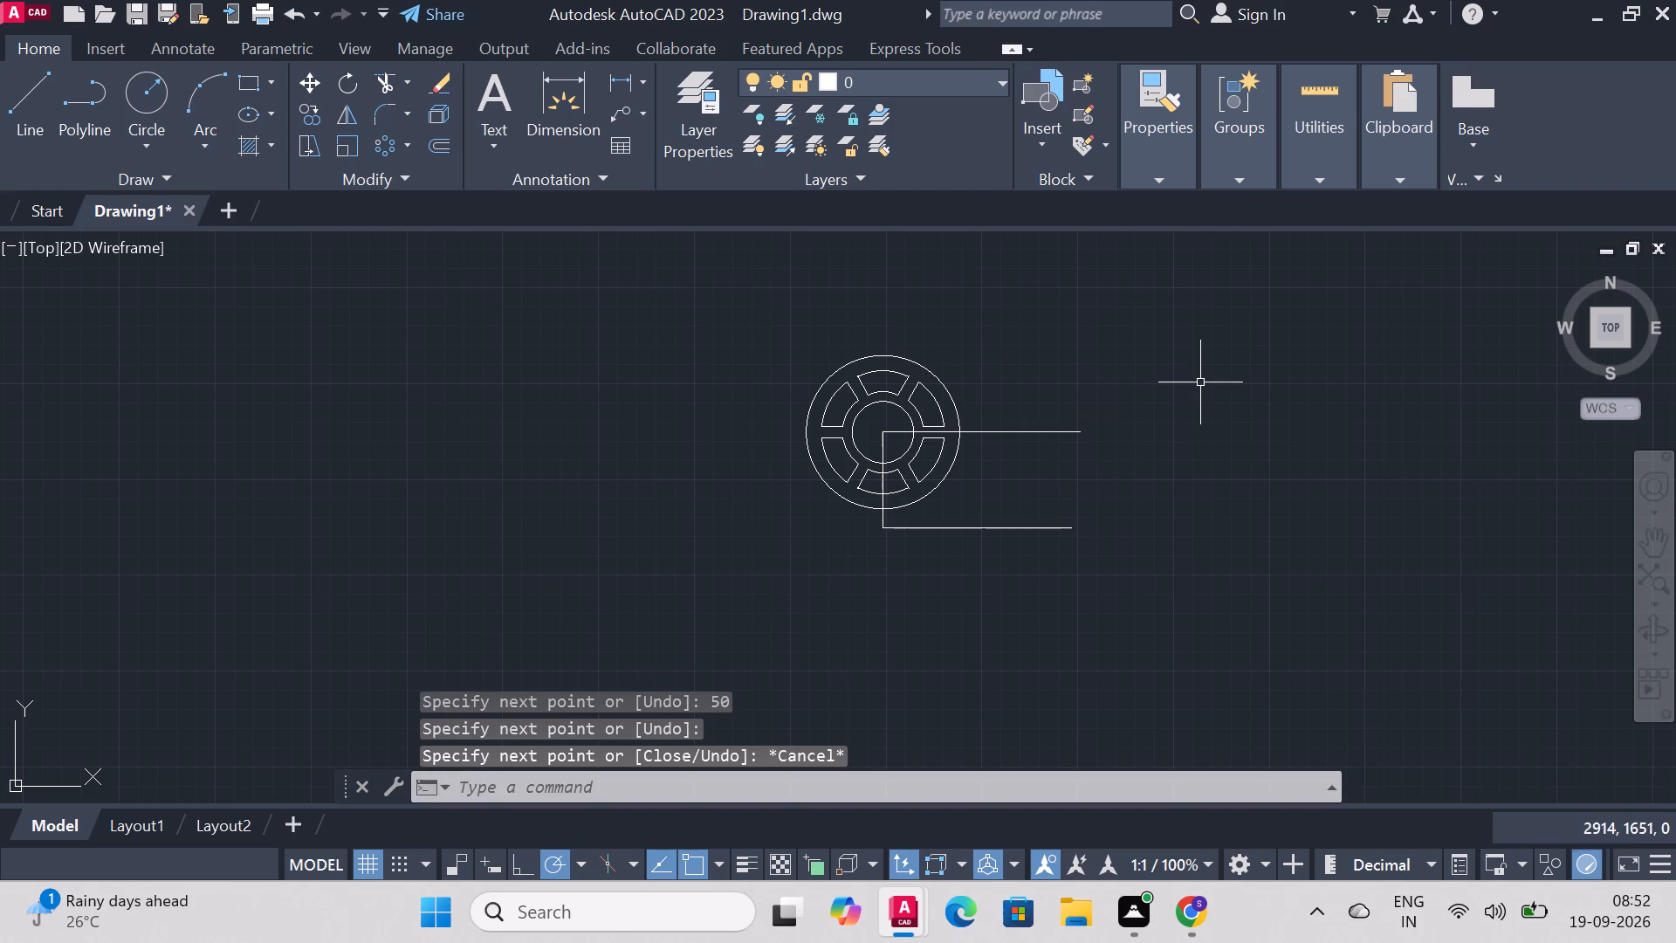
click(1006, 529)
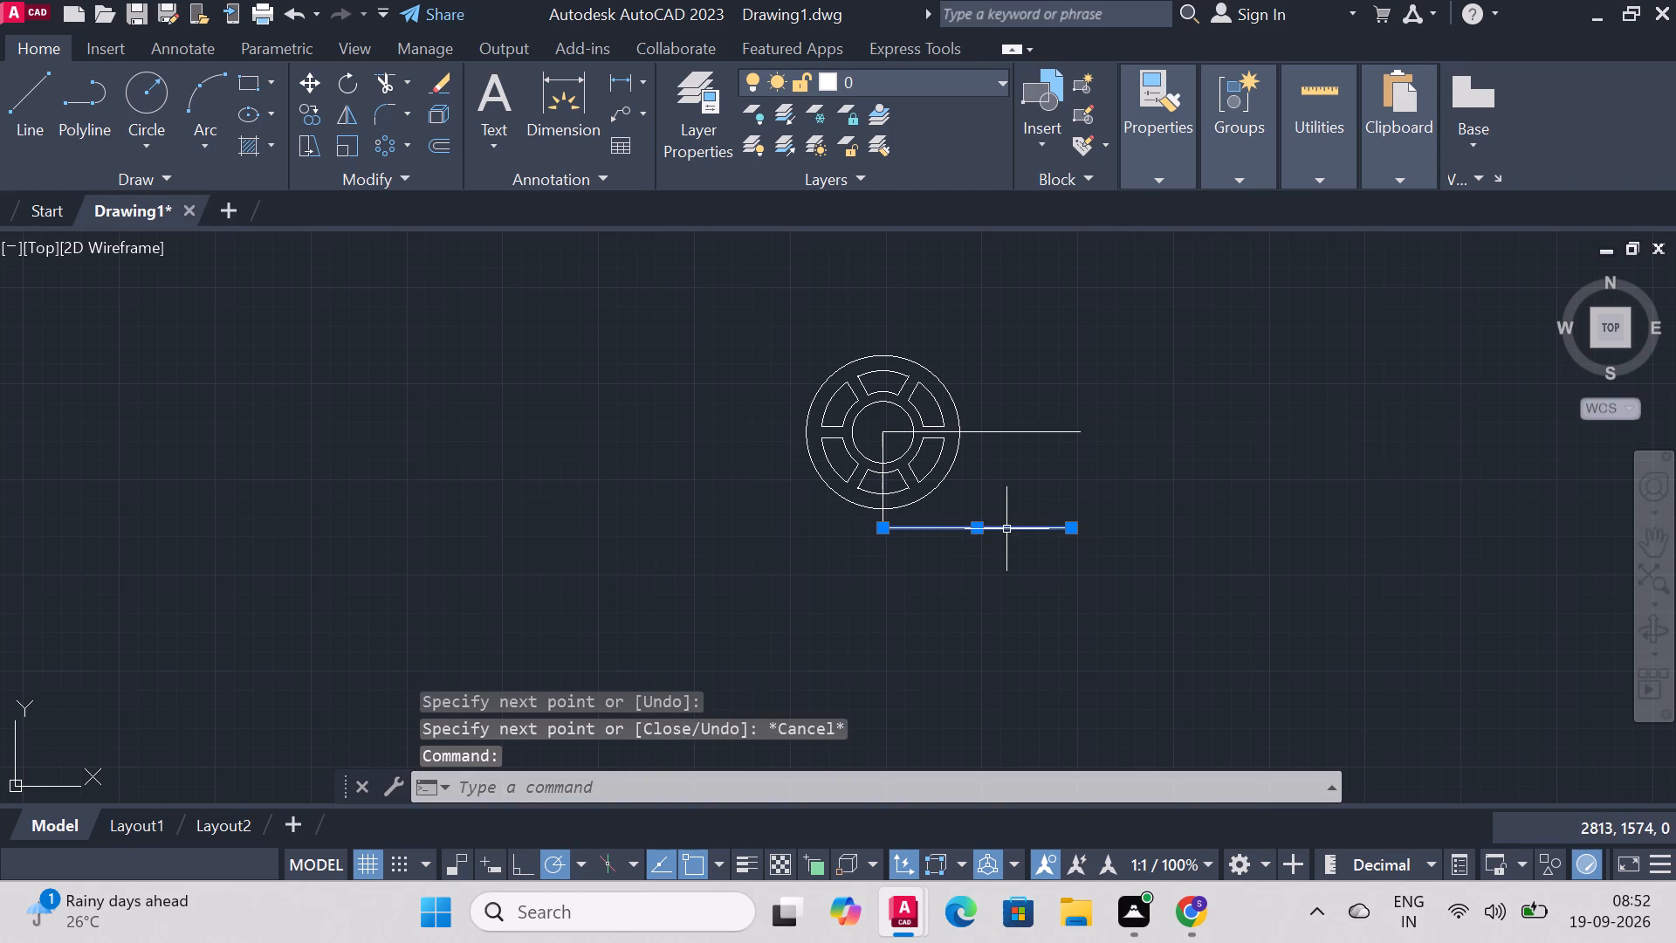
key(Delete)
From the vertical line's lower end, draw connected lines 60 right, 20 down, 60 left and 60 left, ending with a vertical up beside the circles.
click(3, 91)
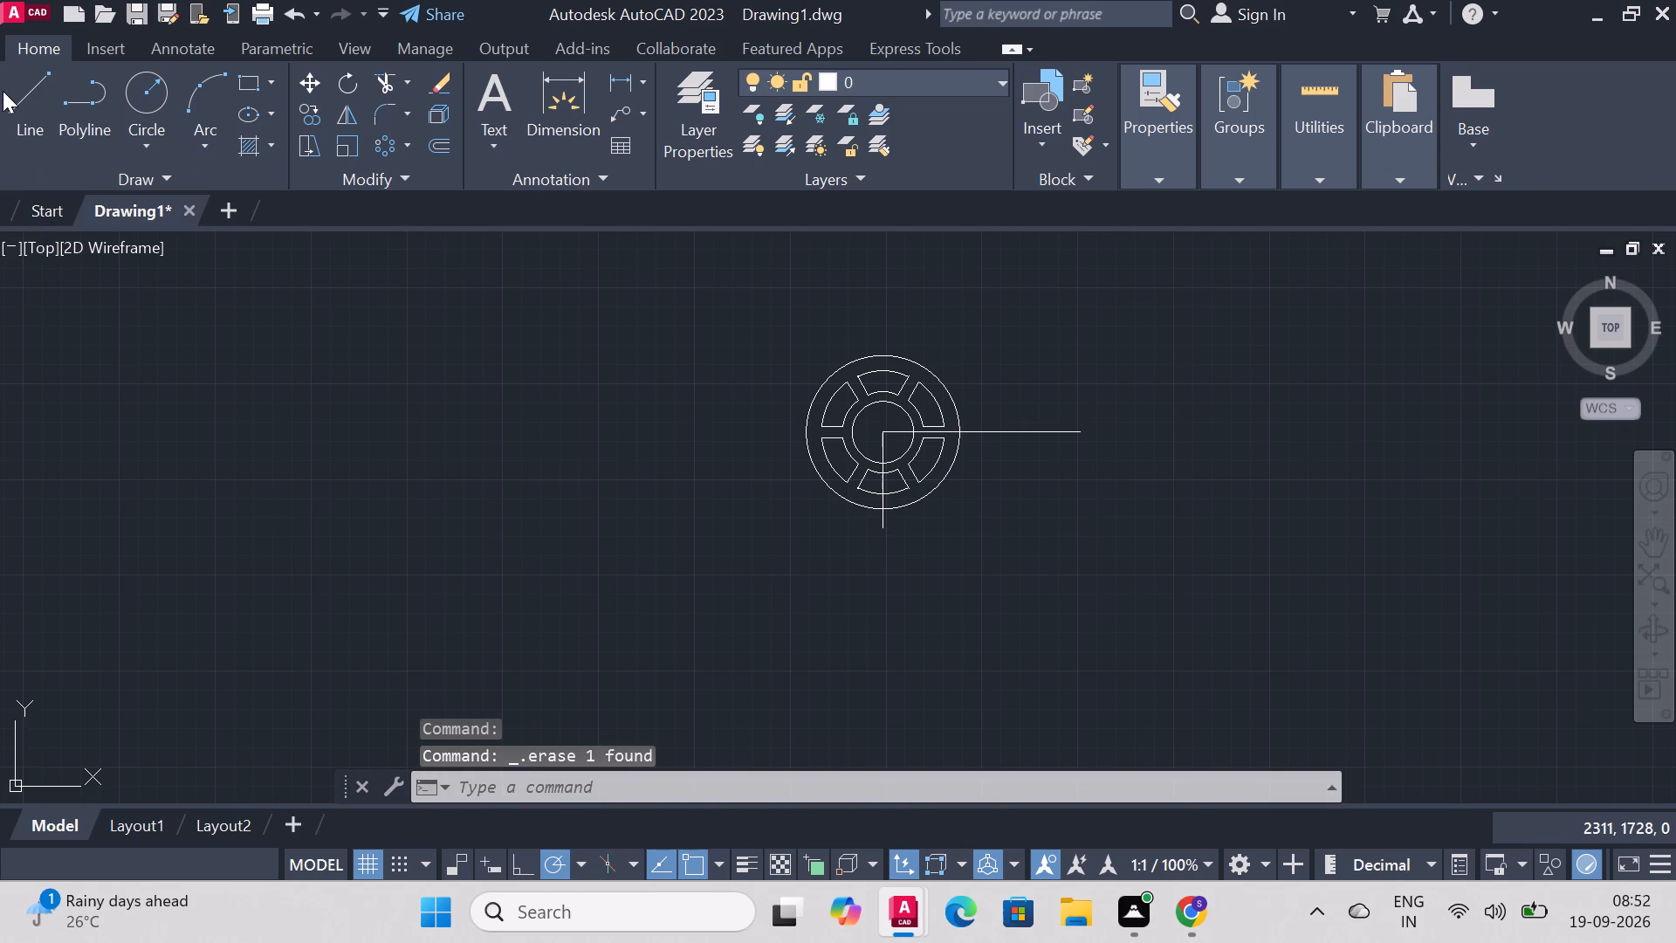
click(14, 100)
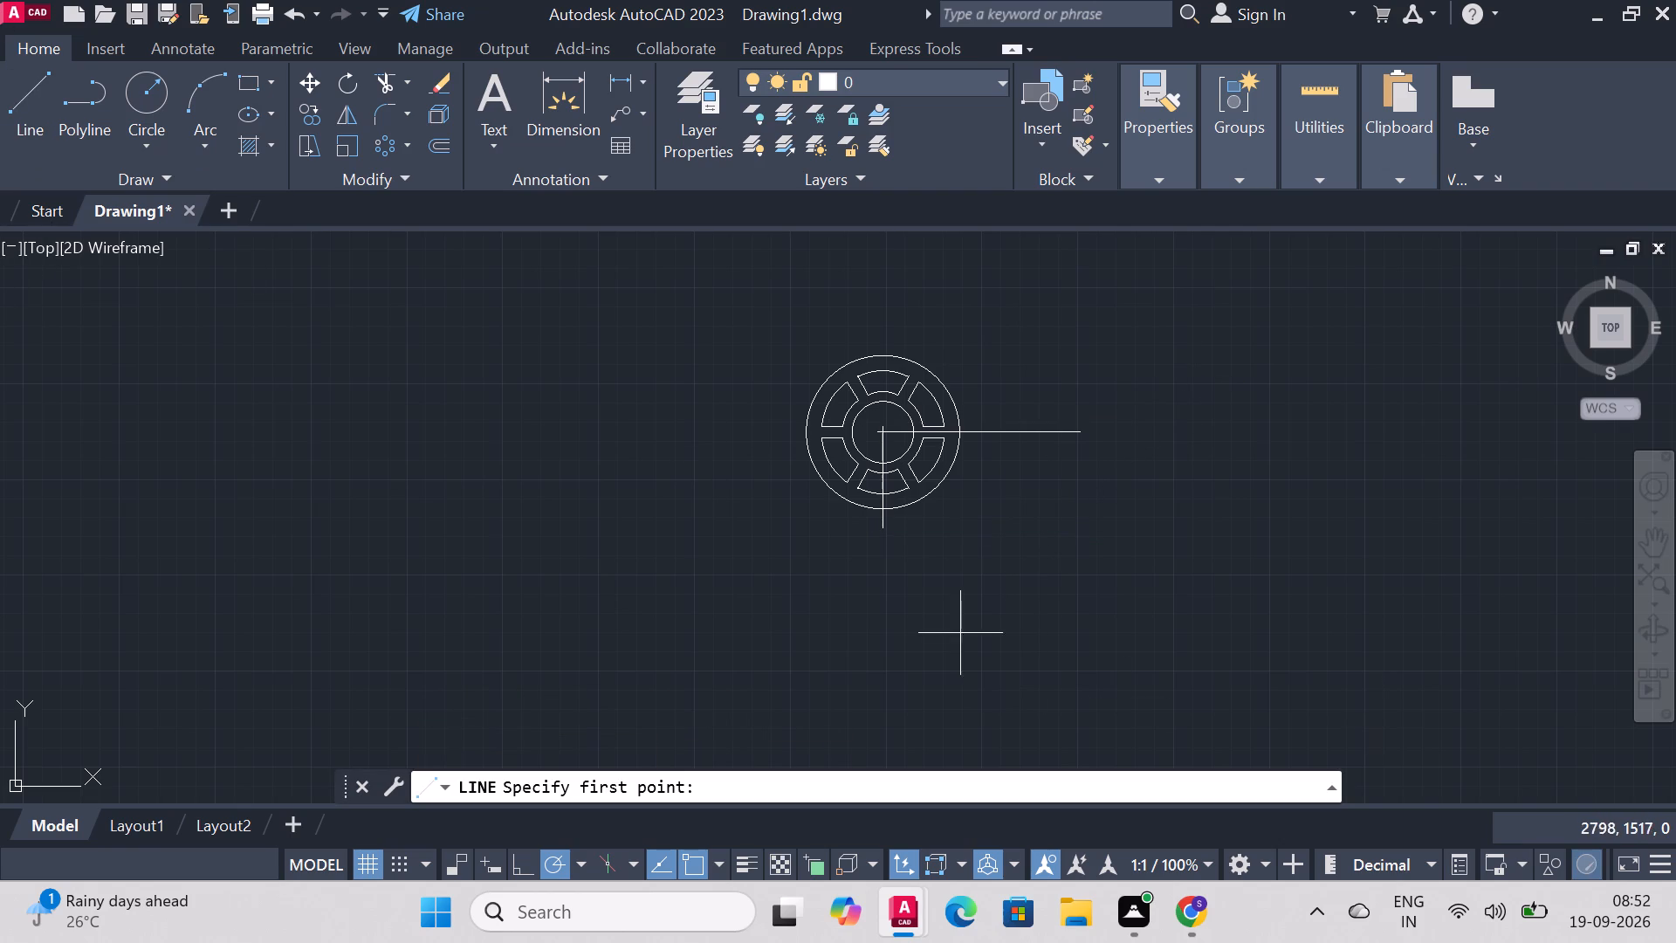
click(883, 531)
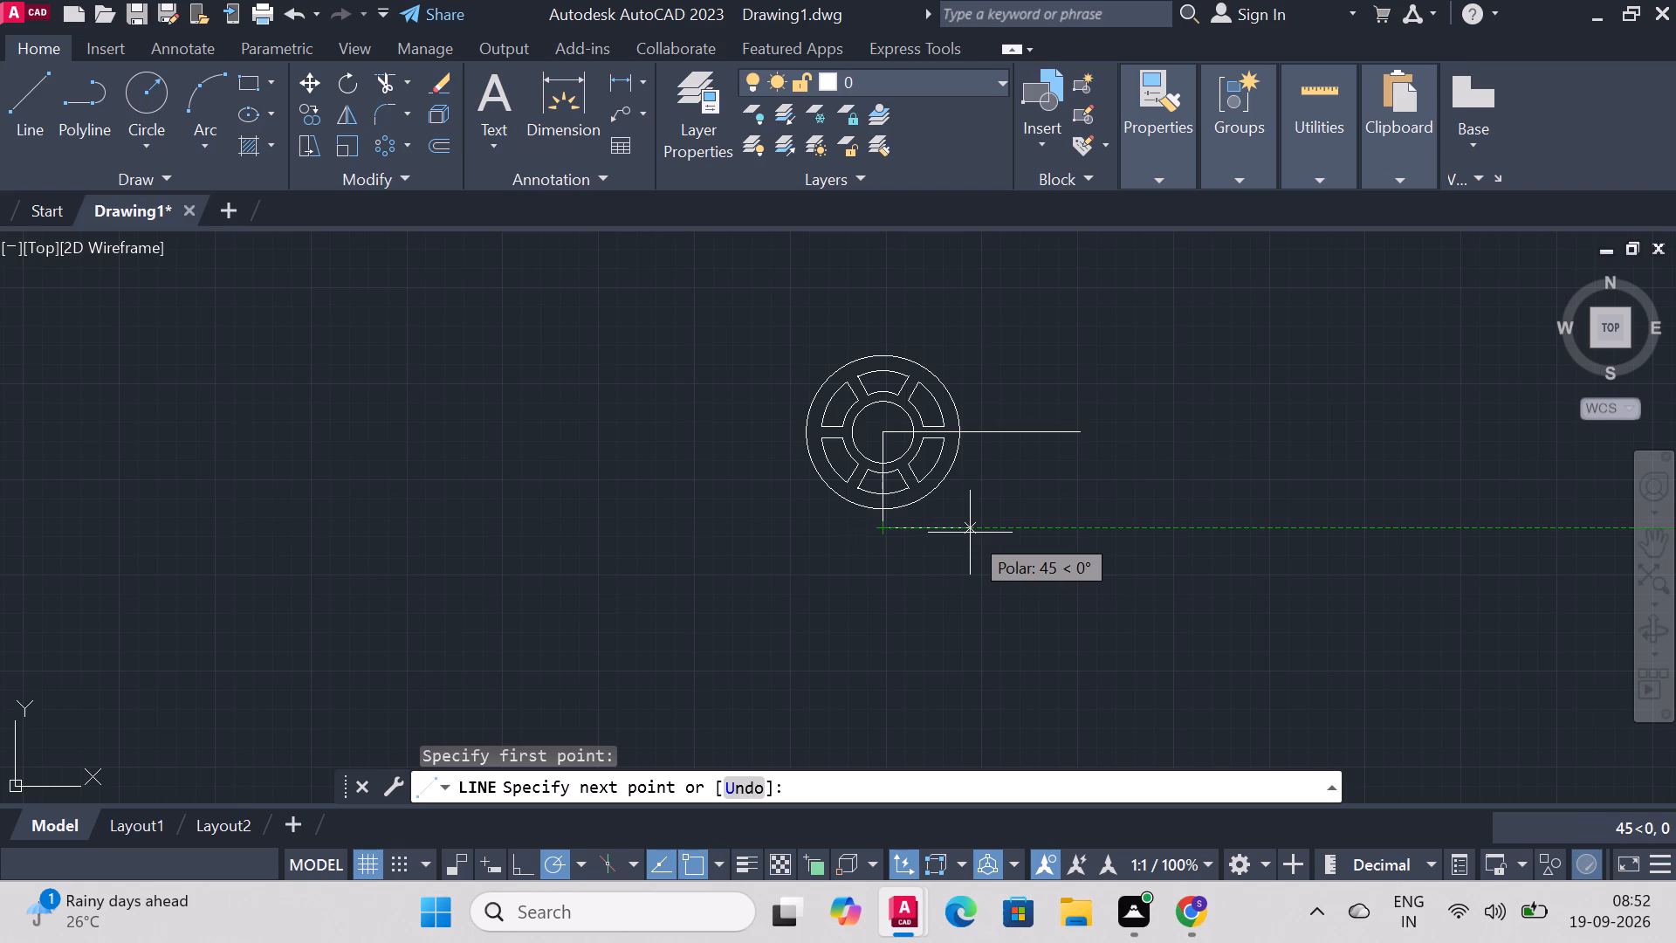
text(60)
key(Return)
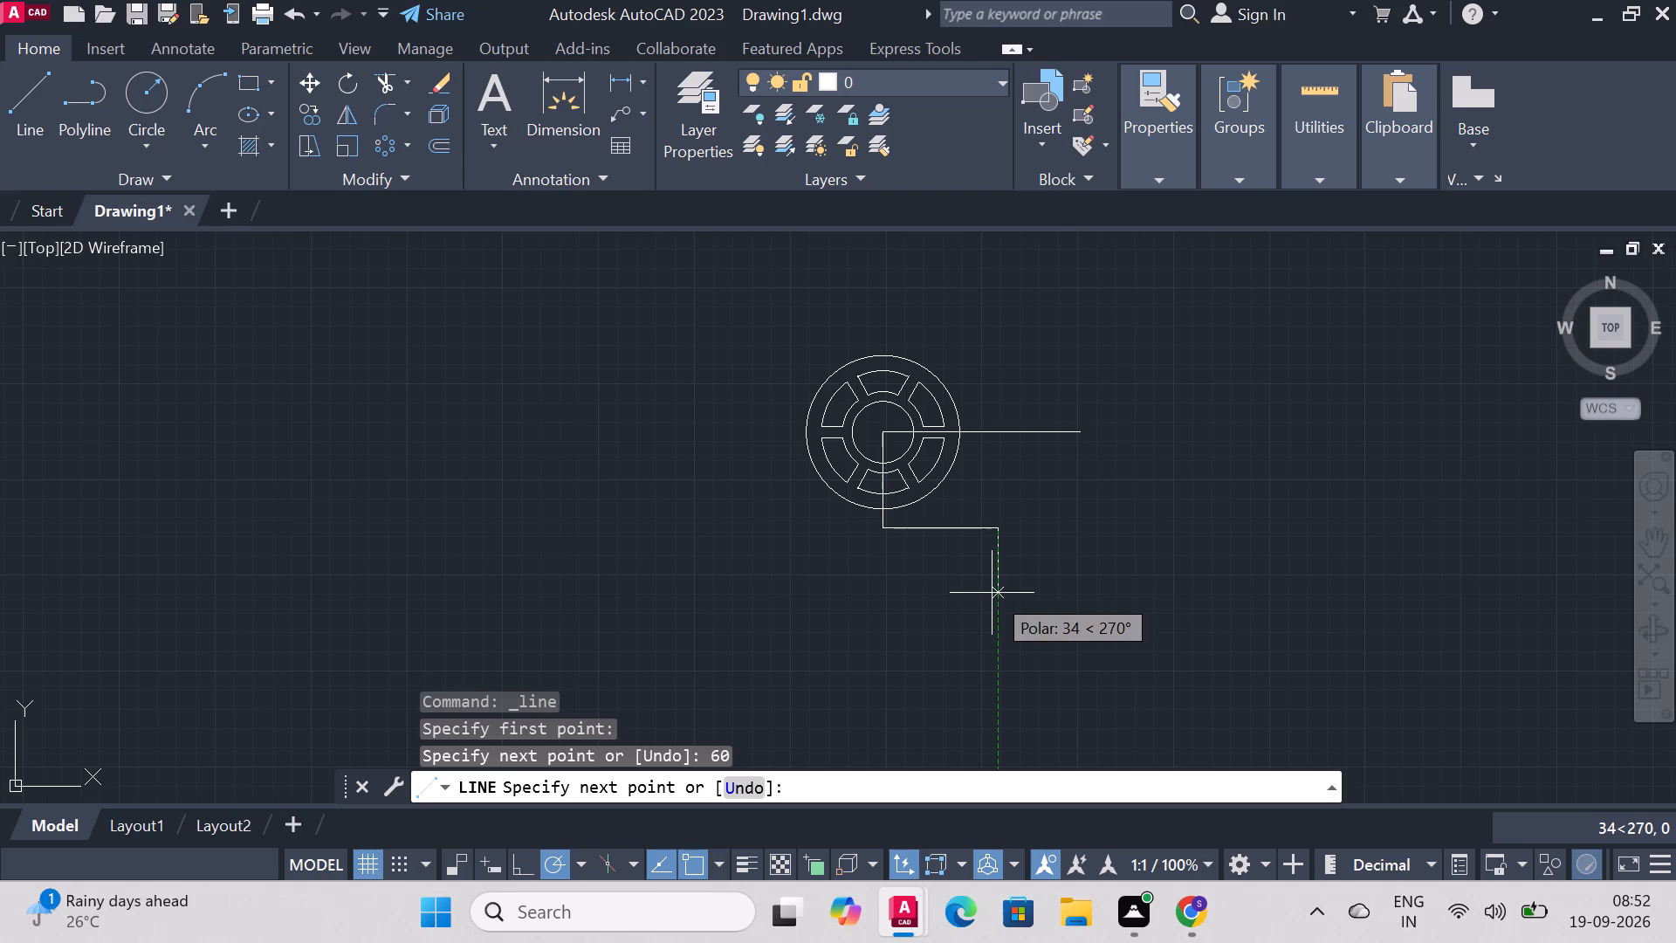
key(2)
key(0)
key(Return)
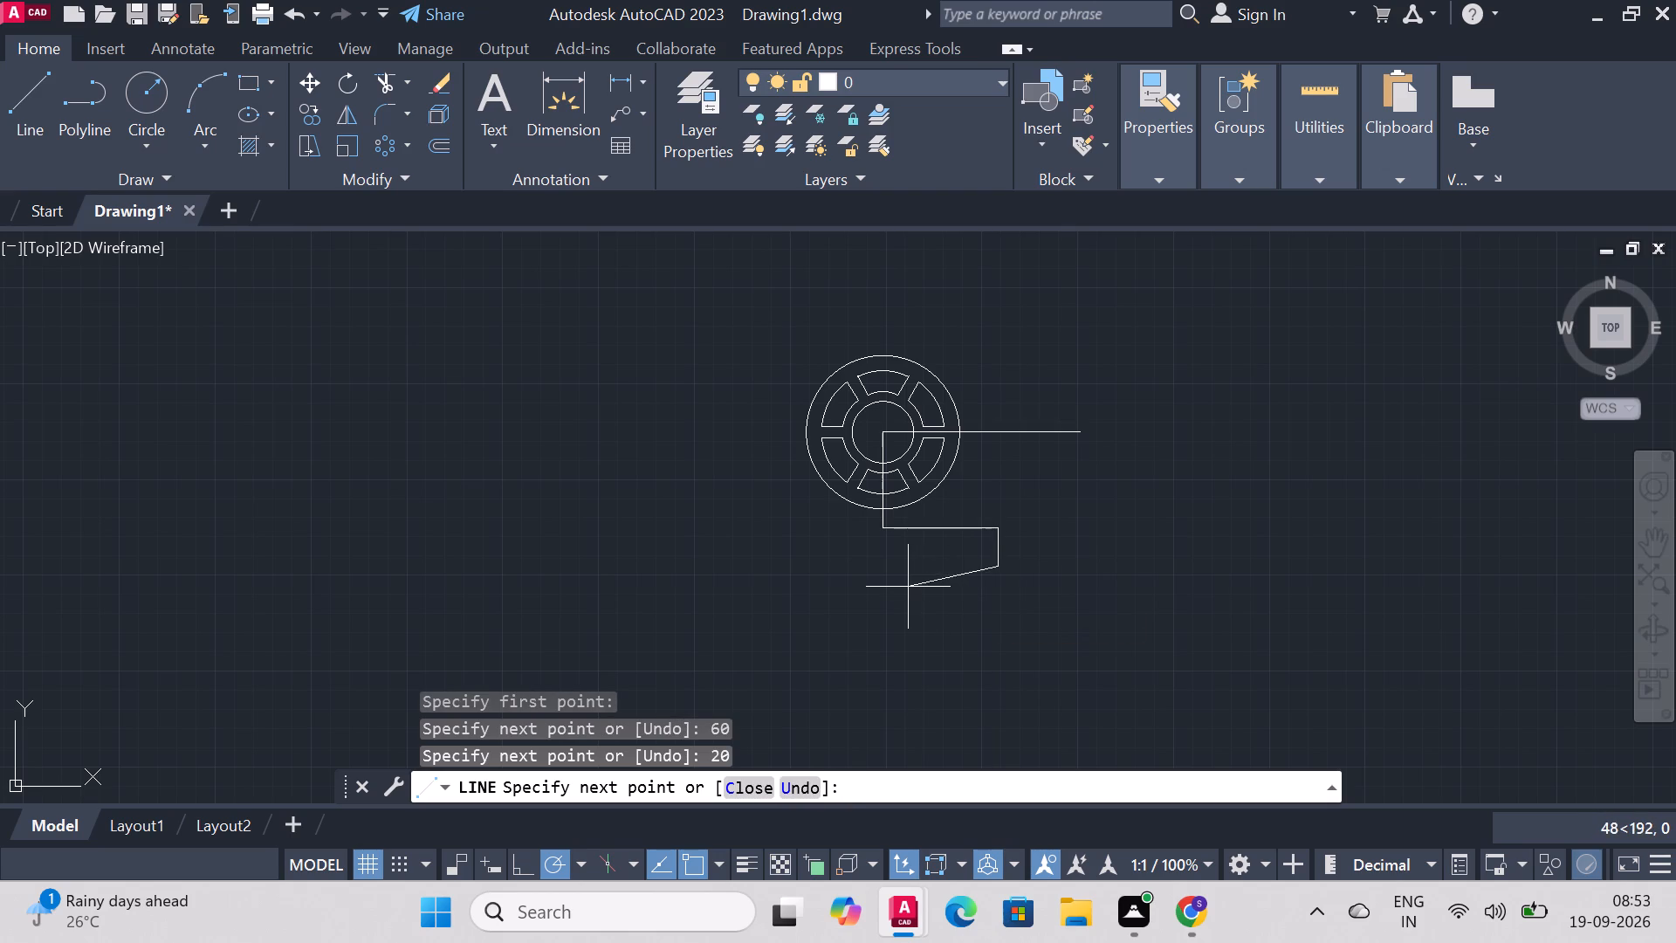
key(6)
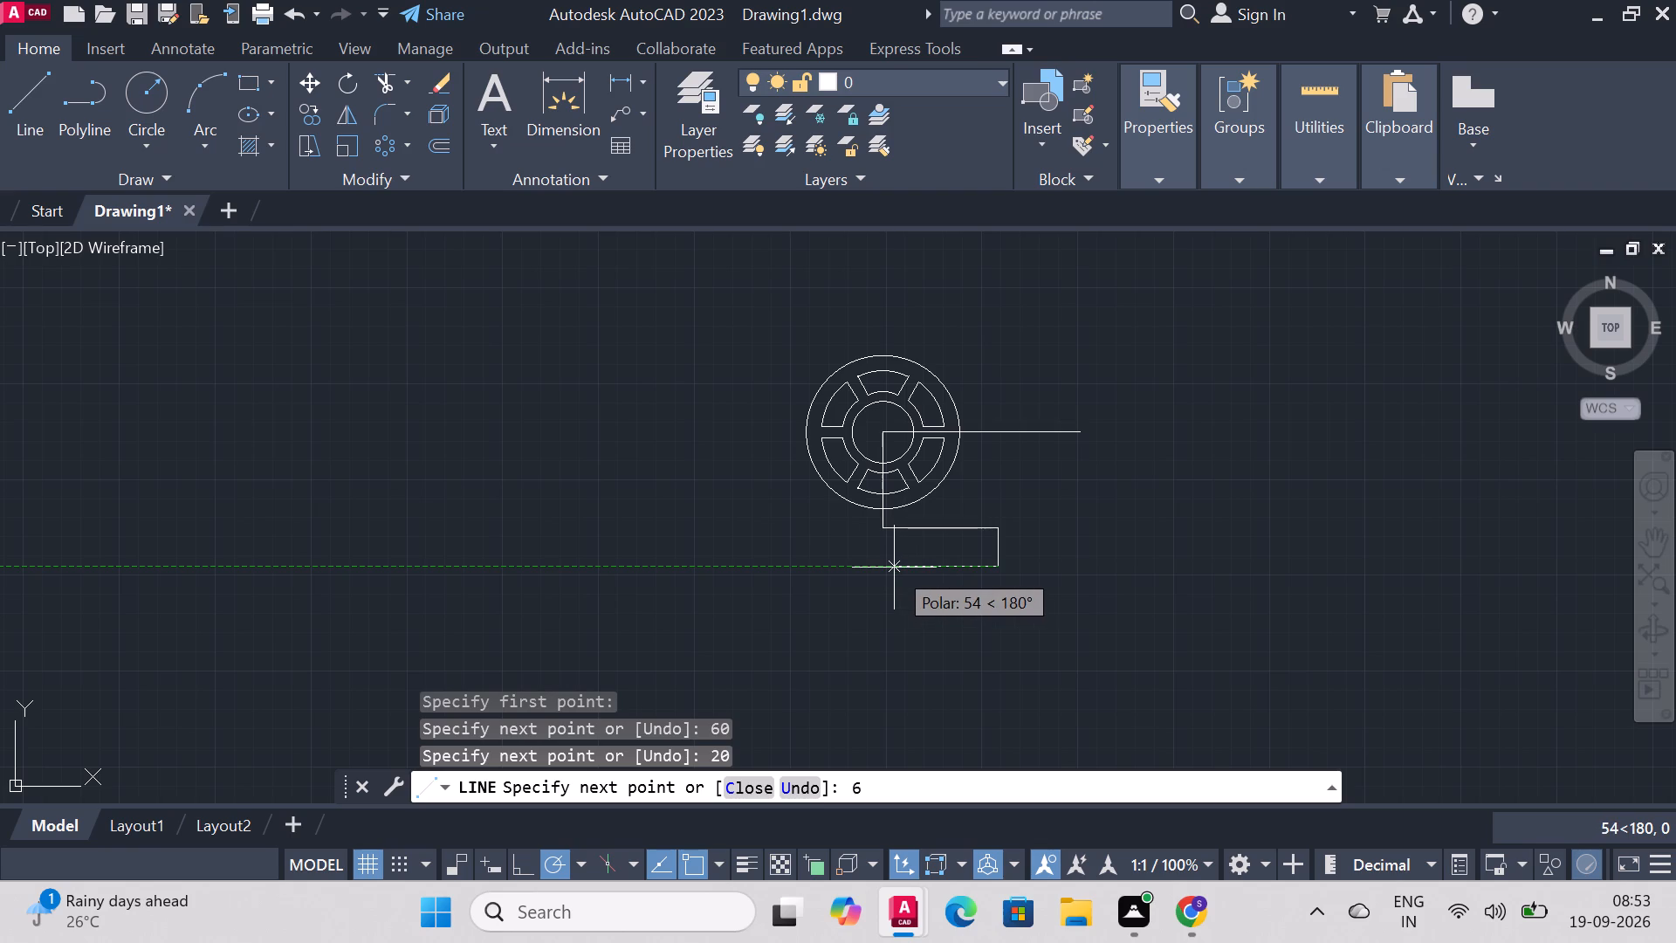
key(0)
key(Return)
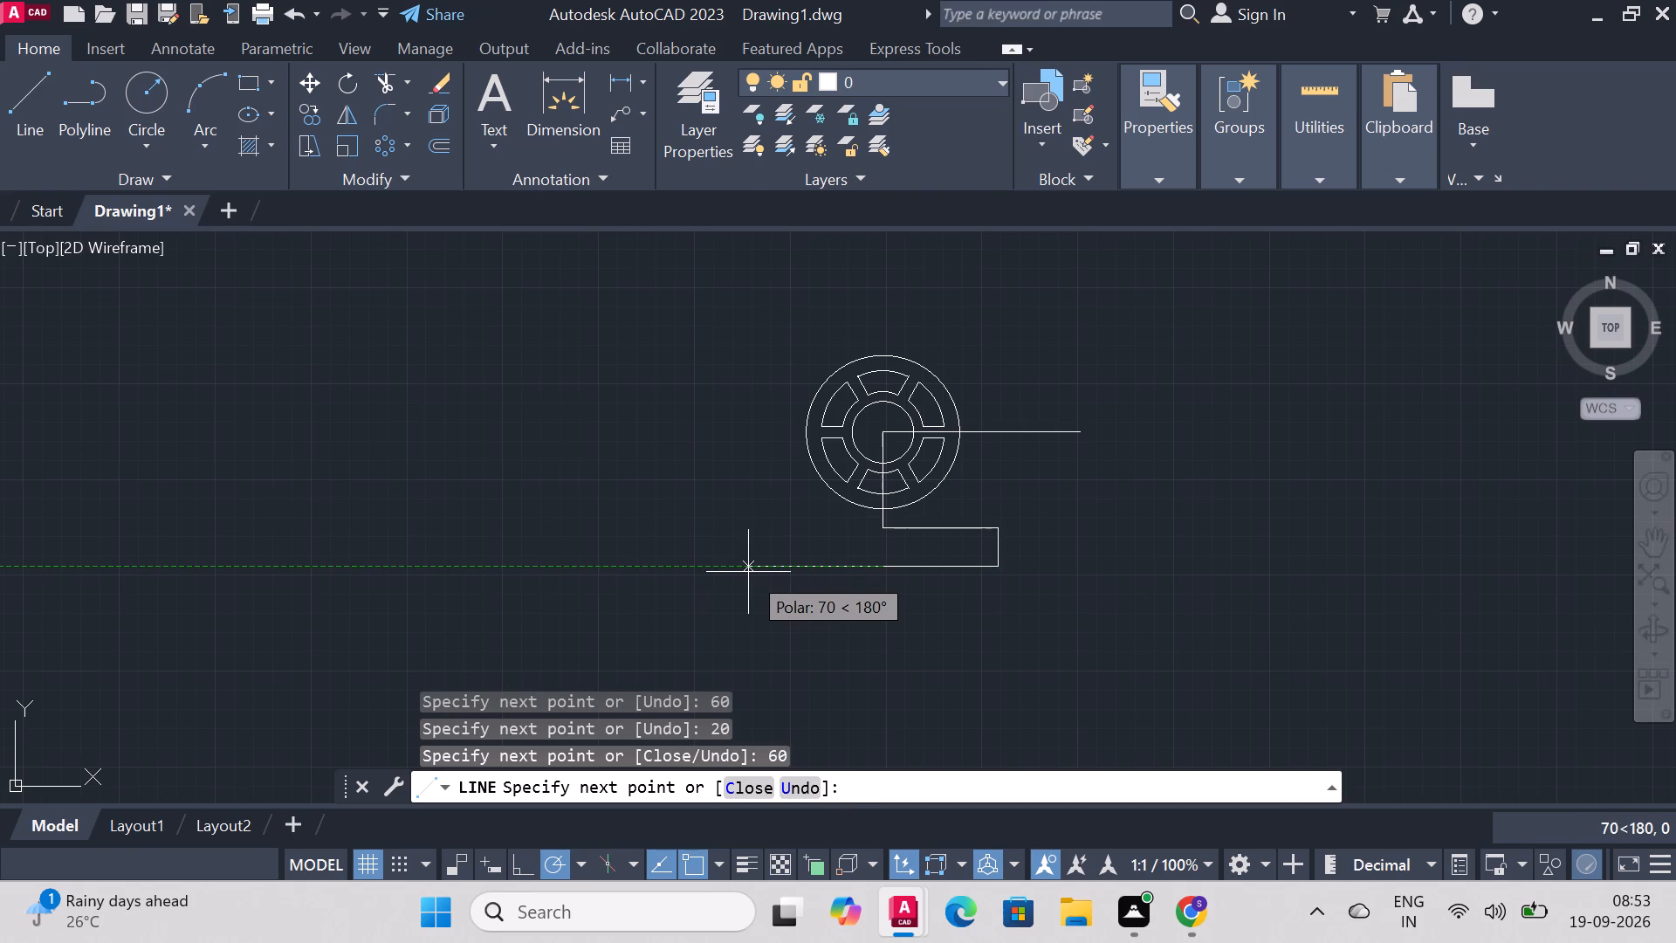
text(60)
key(Return)
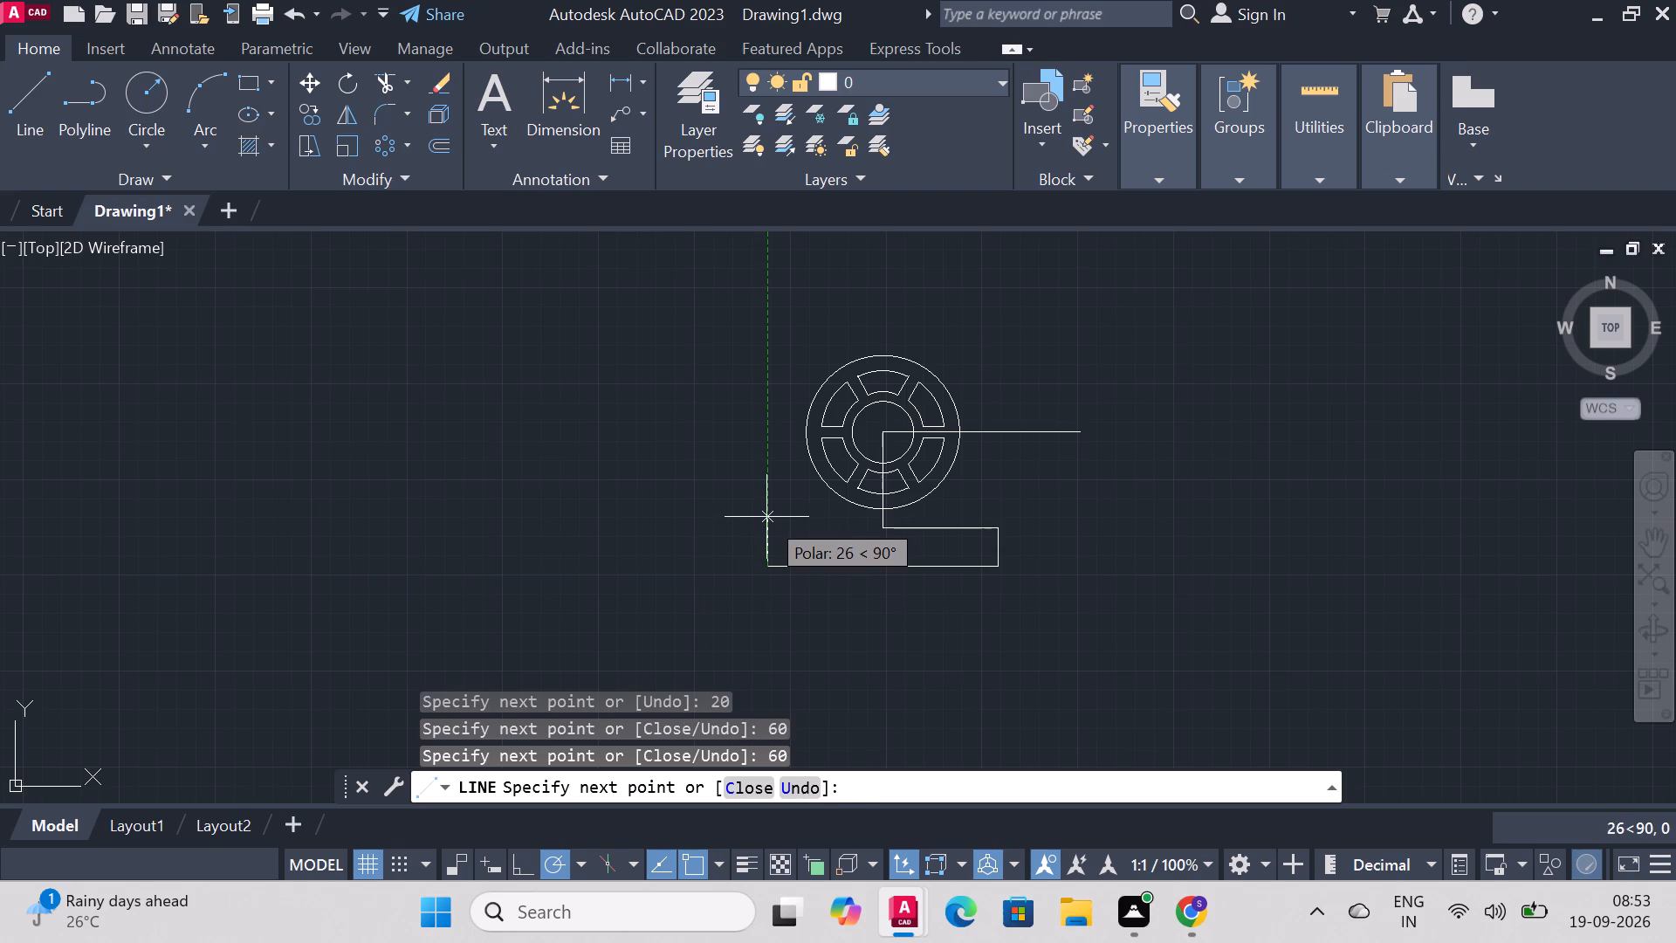
click(768, 426)
key(Escape)
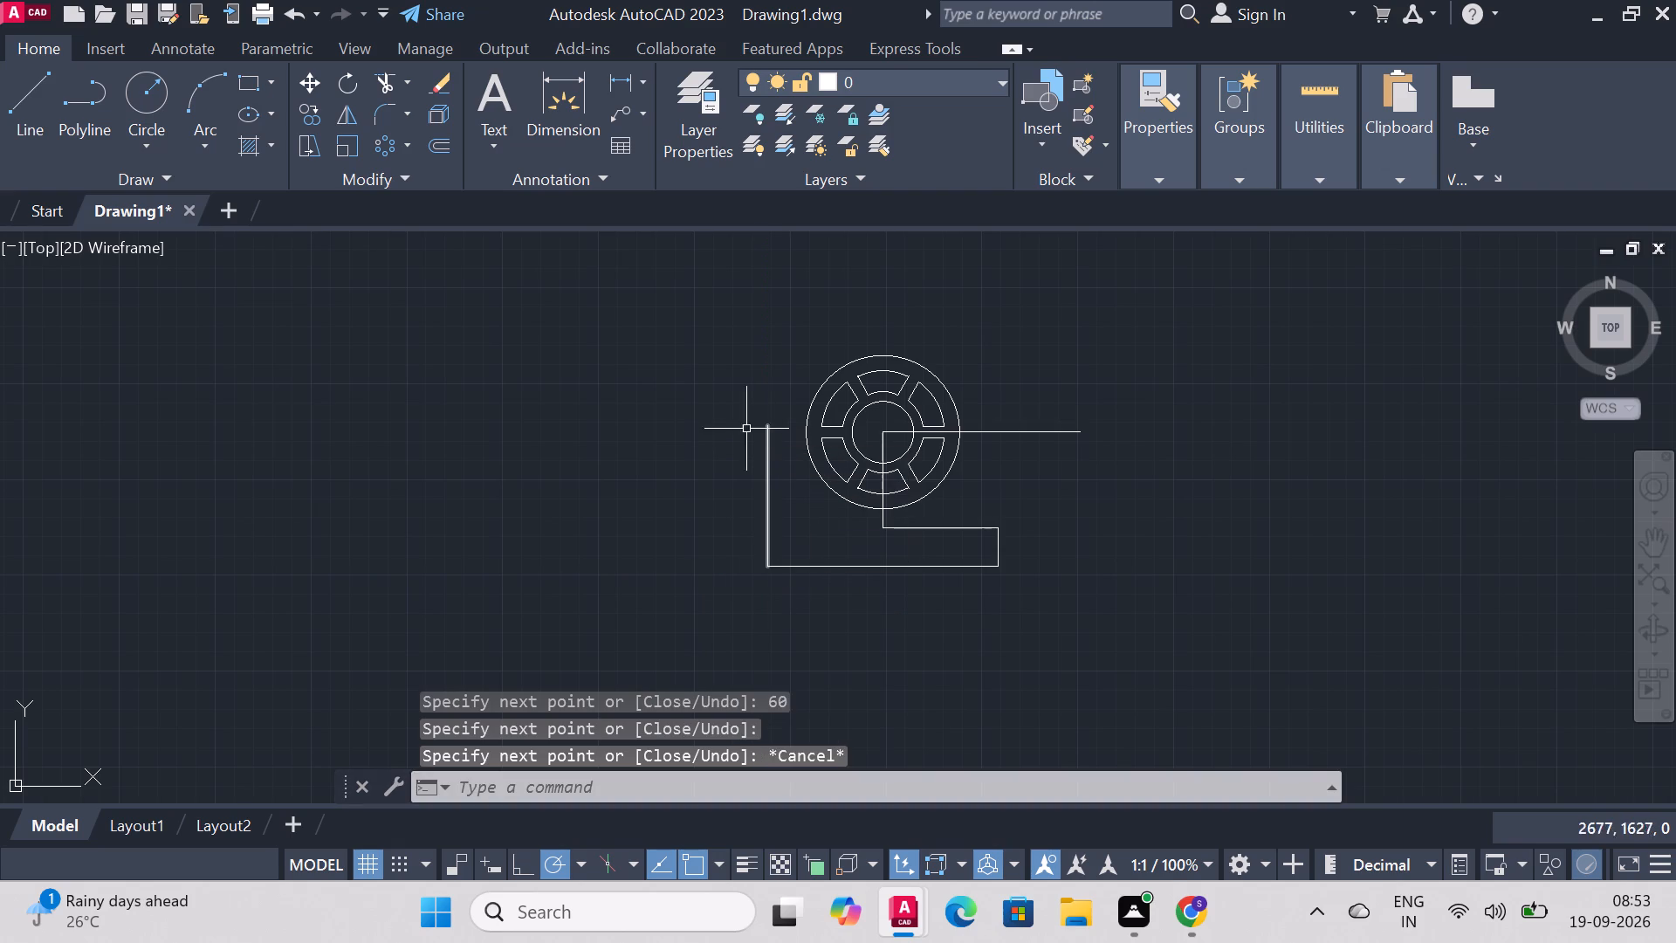
Close the base rectangle's top edge with a 60 long line from the vertical center line's lower end to the left side.
click(21, 94)
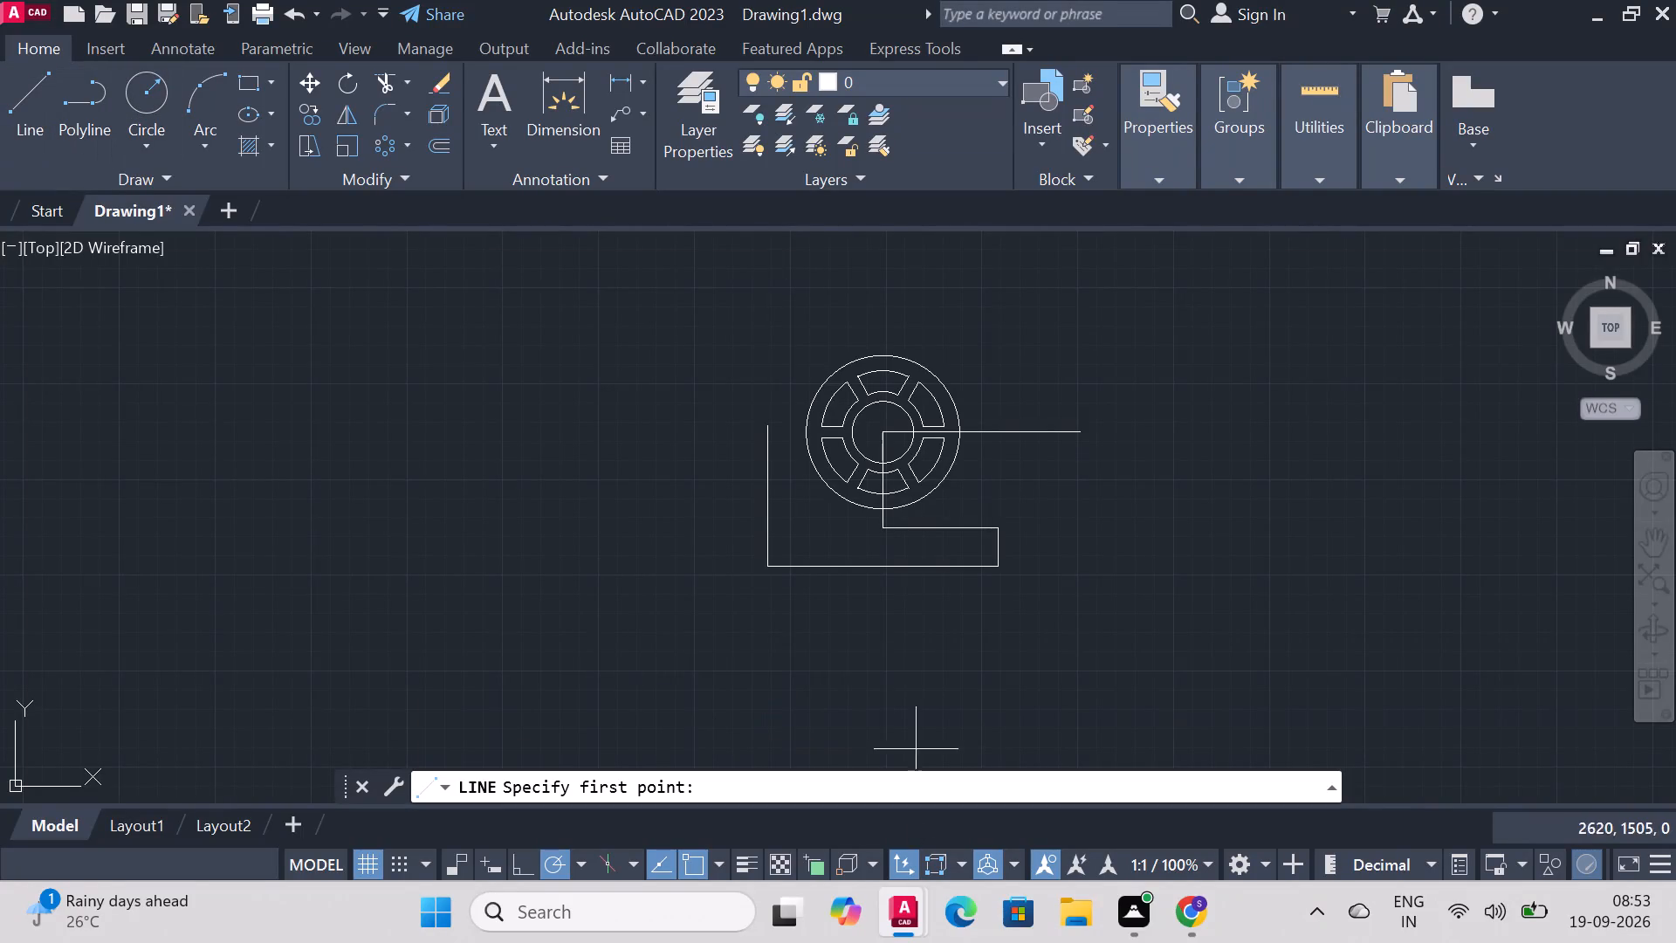
click(890, 528)
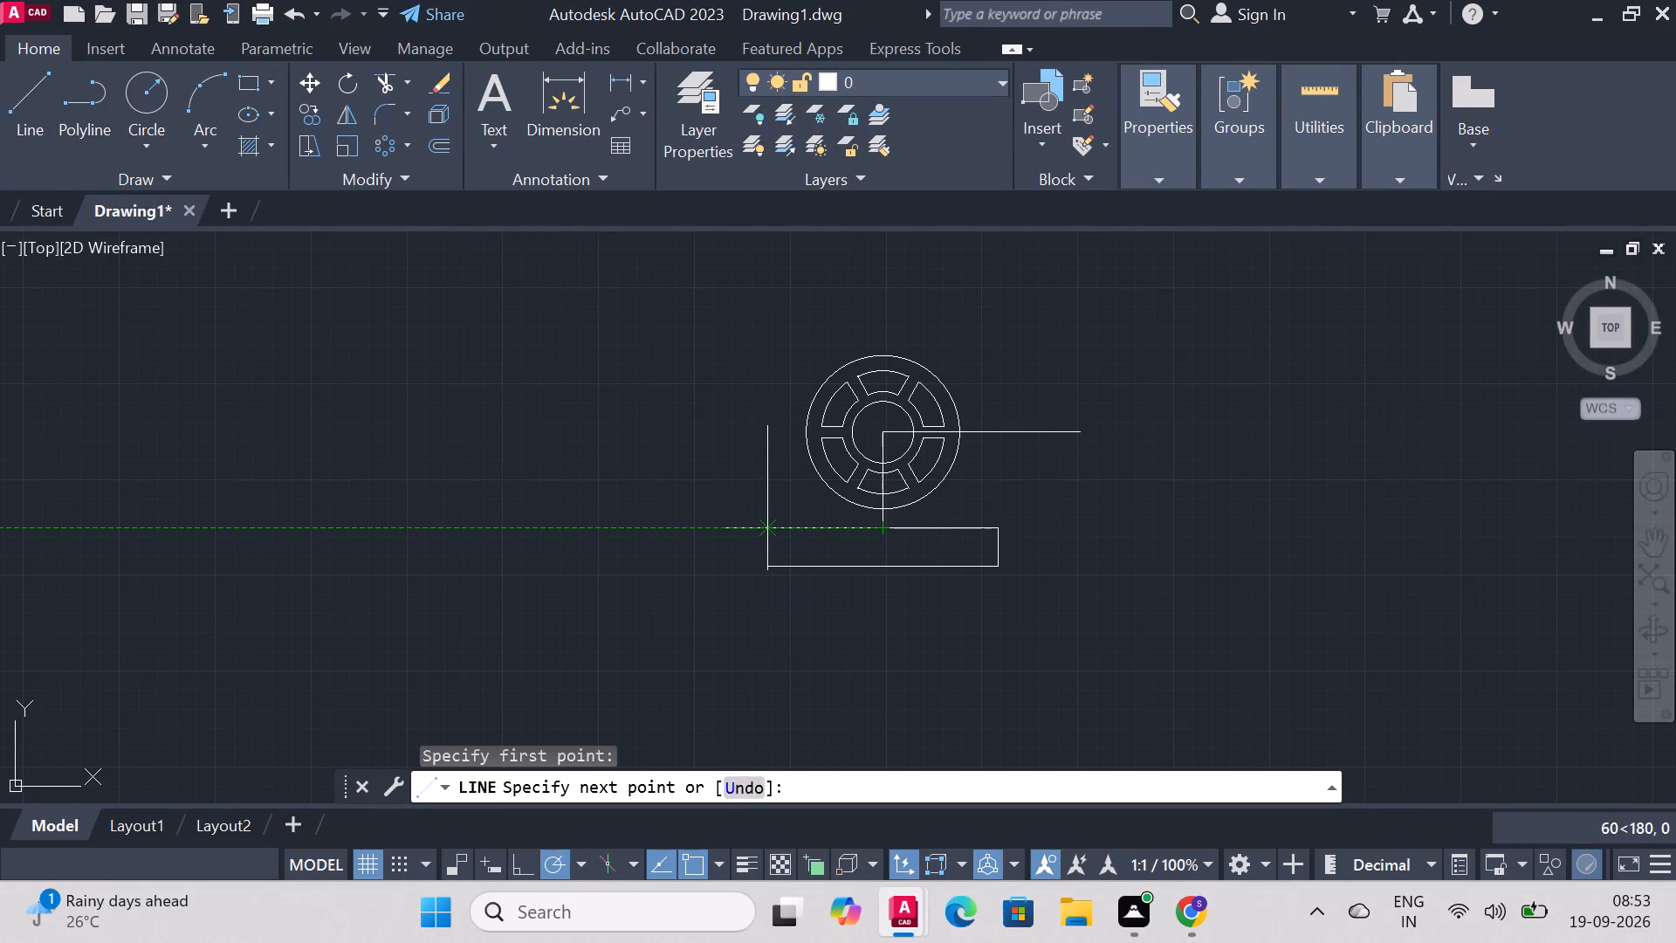
click(763, 526)
key(Escape)
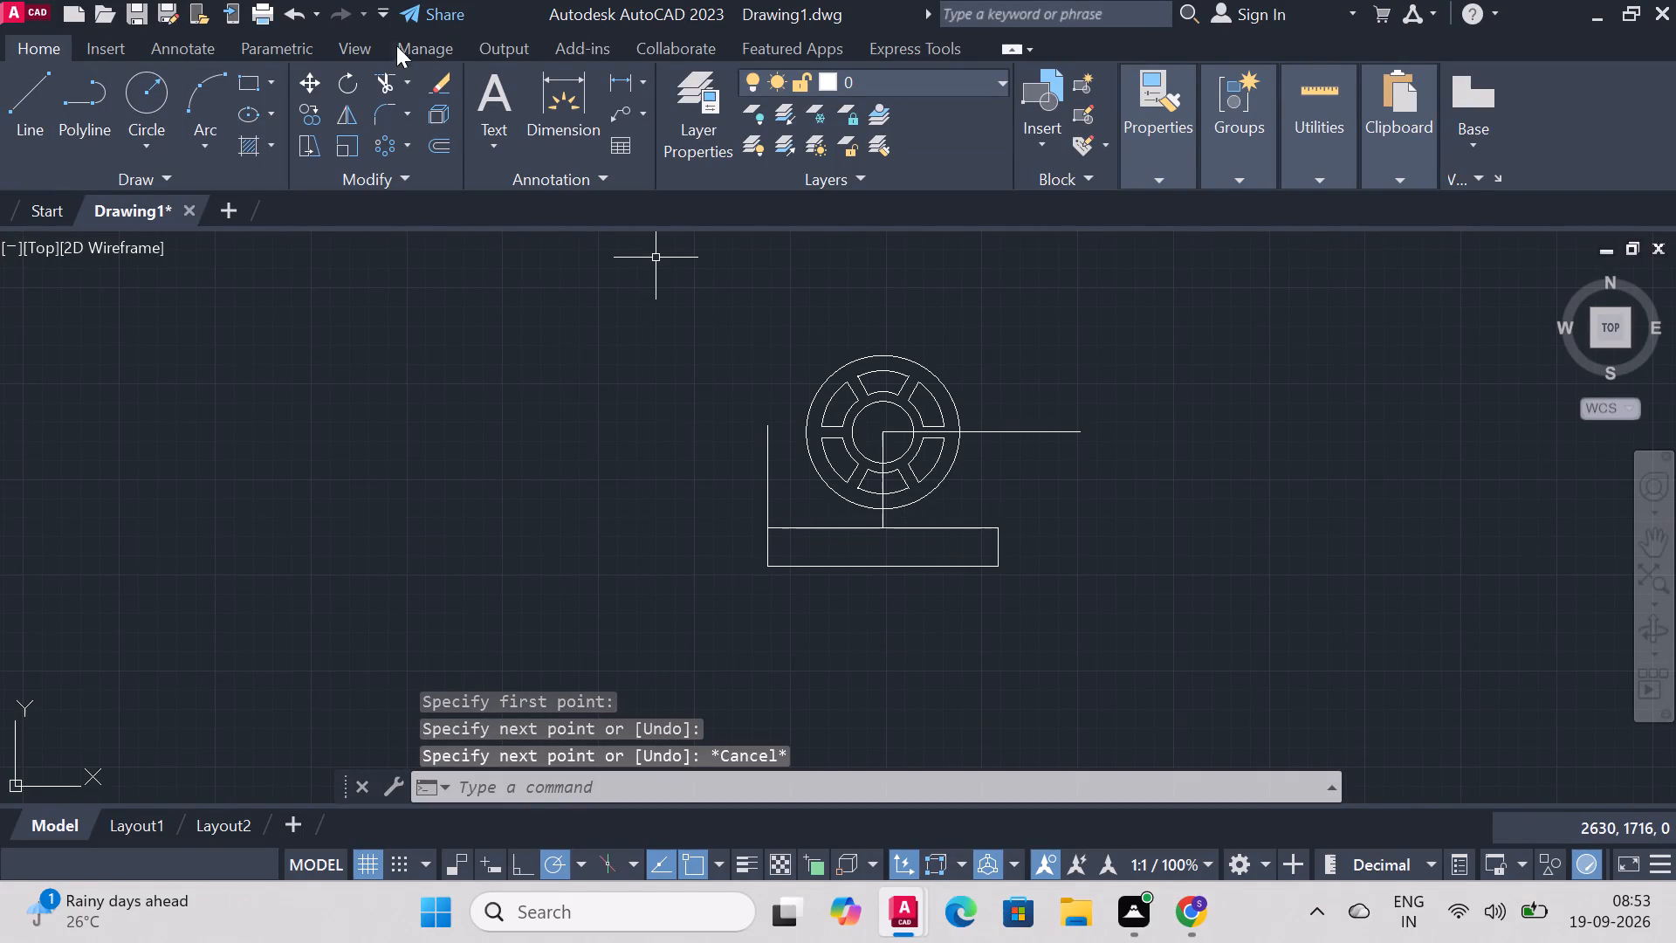
Trim the left vertical line above the base rectangle and the horizontal center line outside the outer circle.
click(379, 71)
click(766, 476)
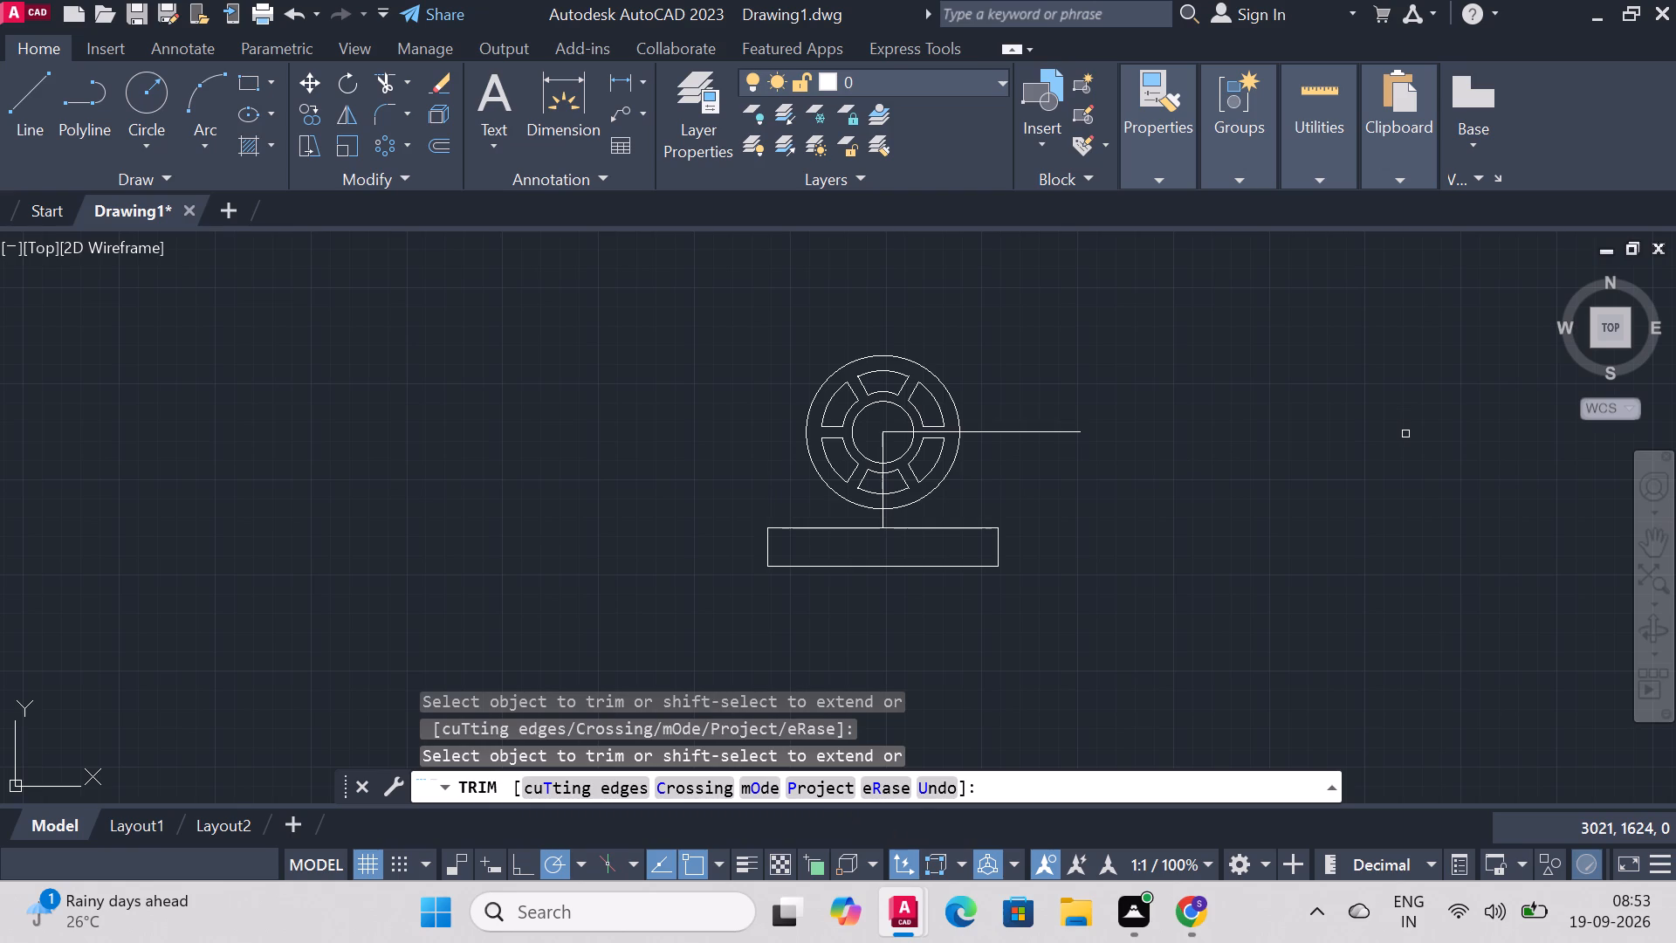
click(1037, 430)
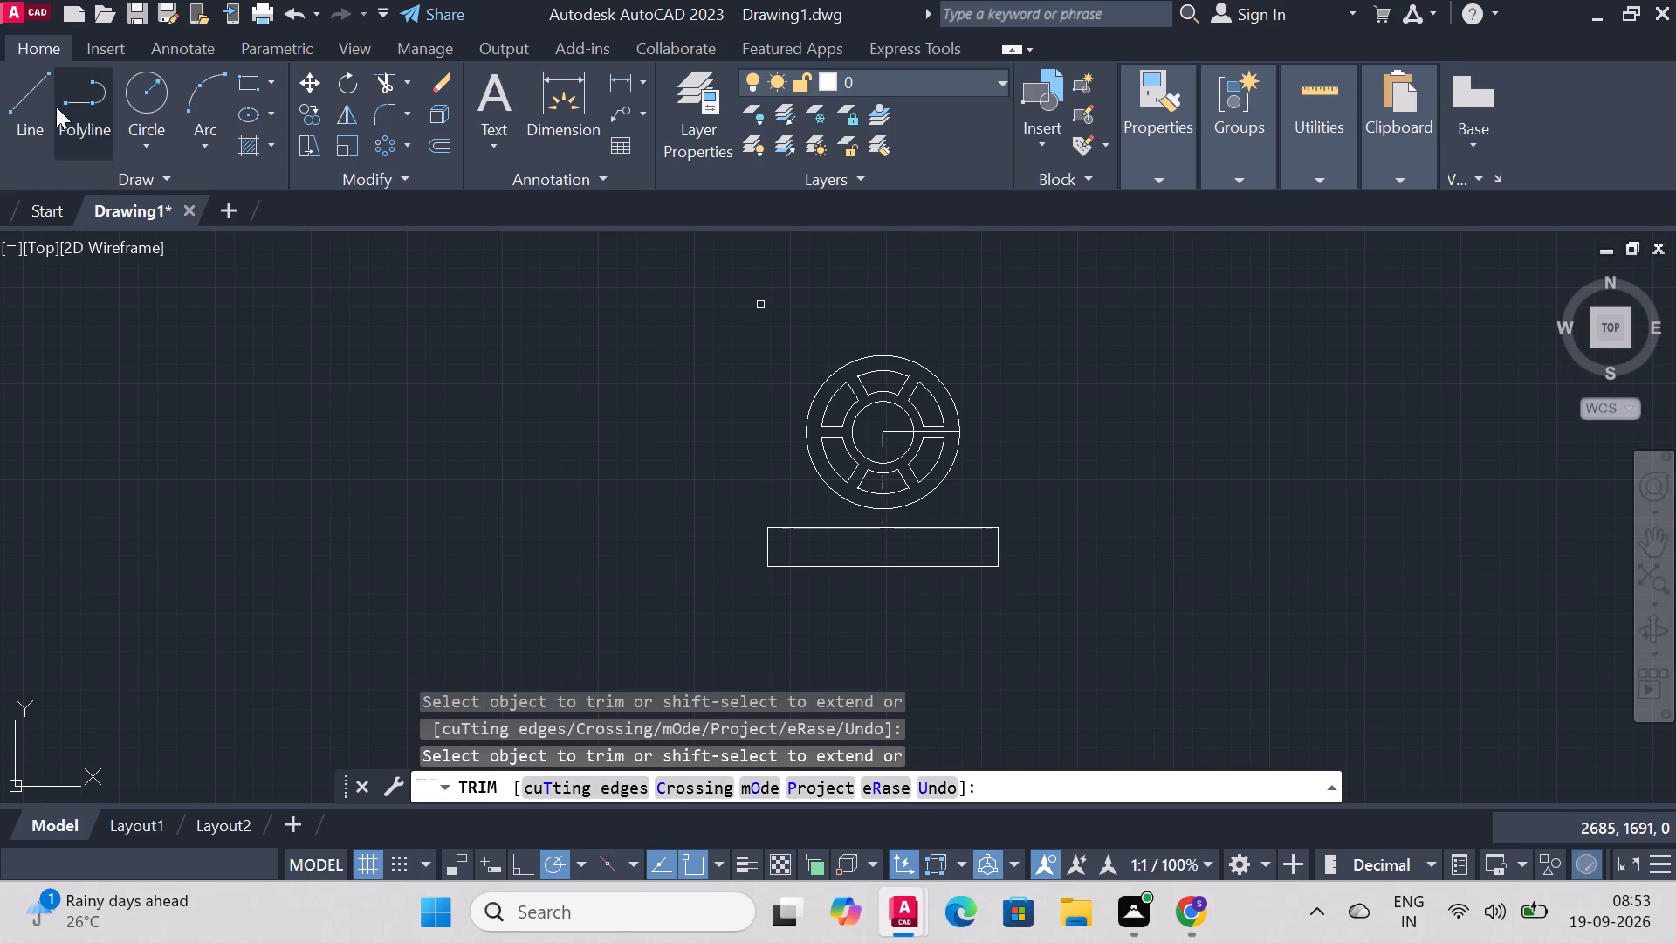
Draw a horizontal line outward from the outer circle's right end, continued by a short slanted segment sloping down to the right.
click(22, 102)
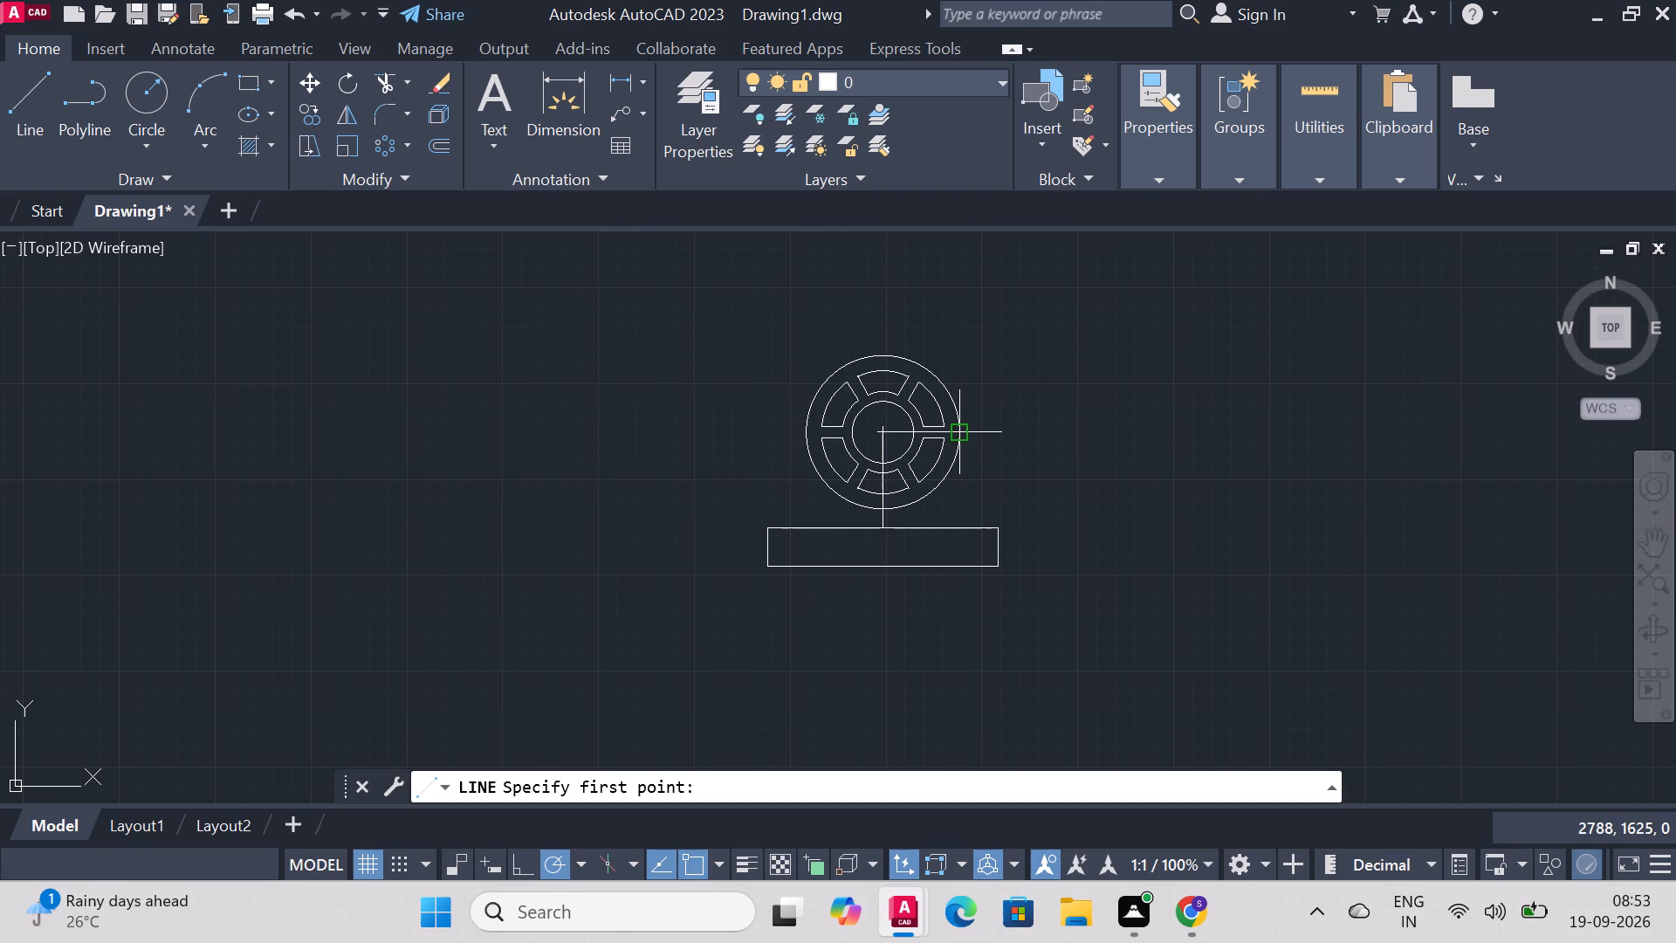
click(955, 436)
click(1040, 423)
right_click(1082, 473)
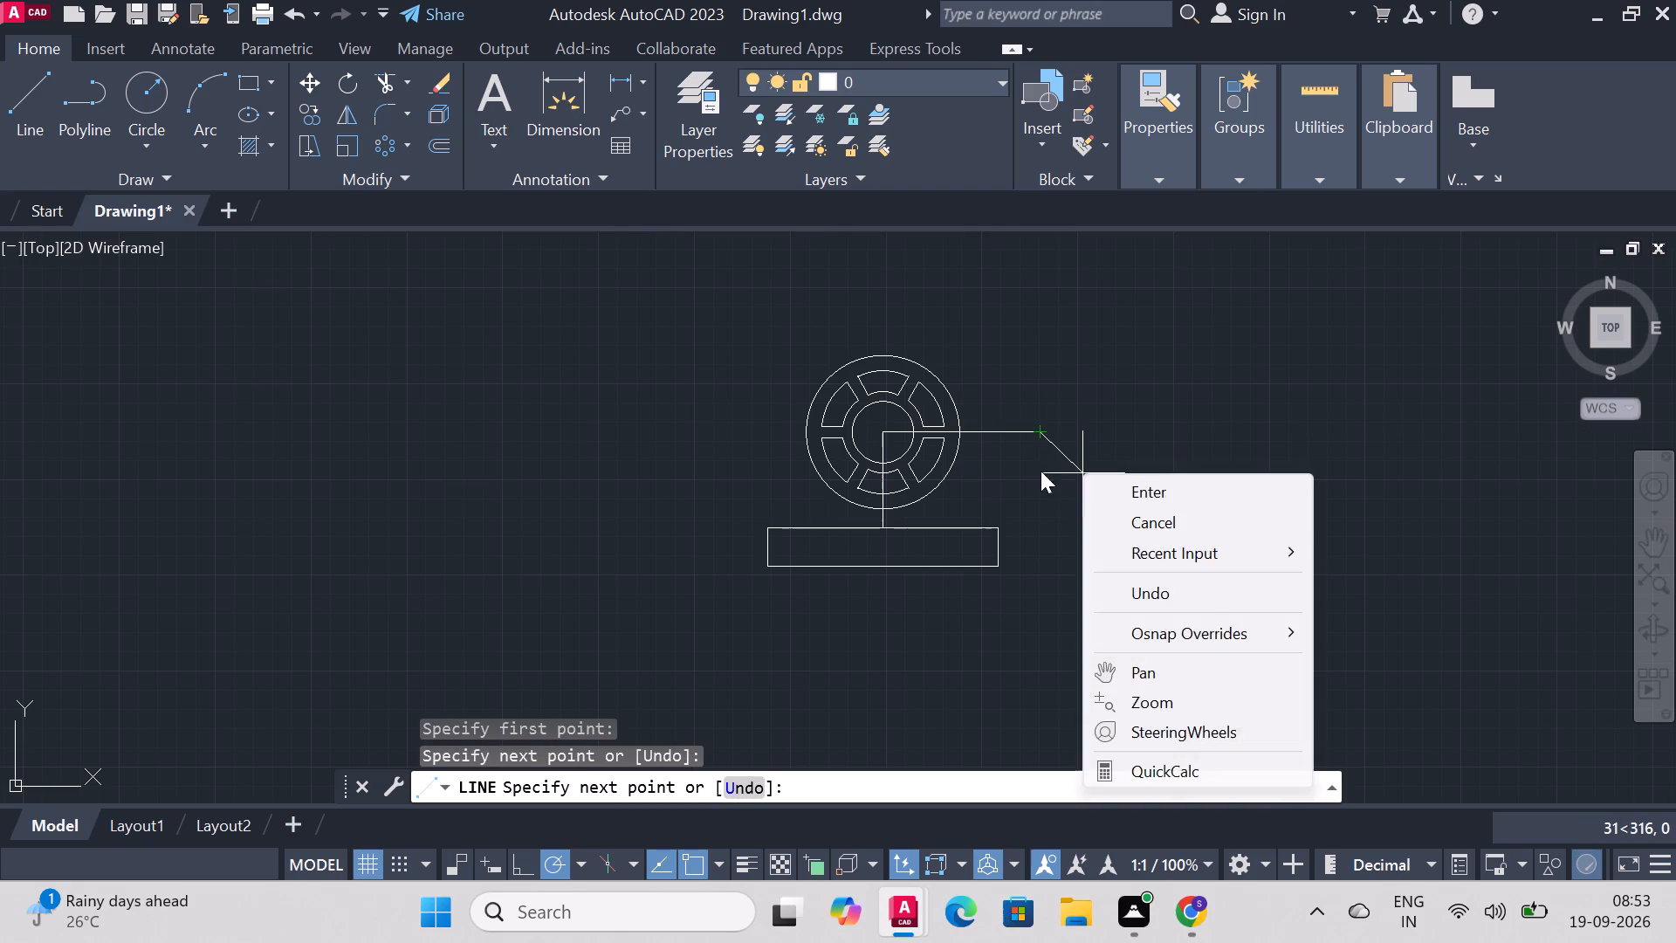
click(1151, 468)
right_click(1111, 477)
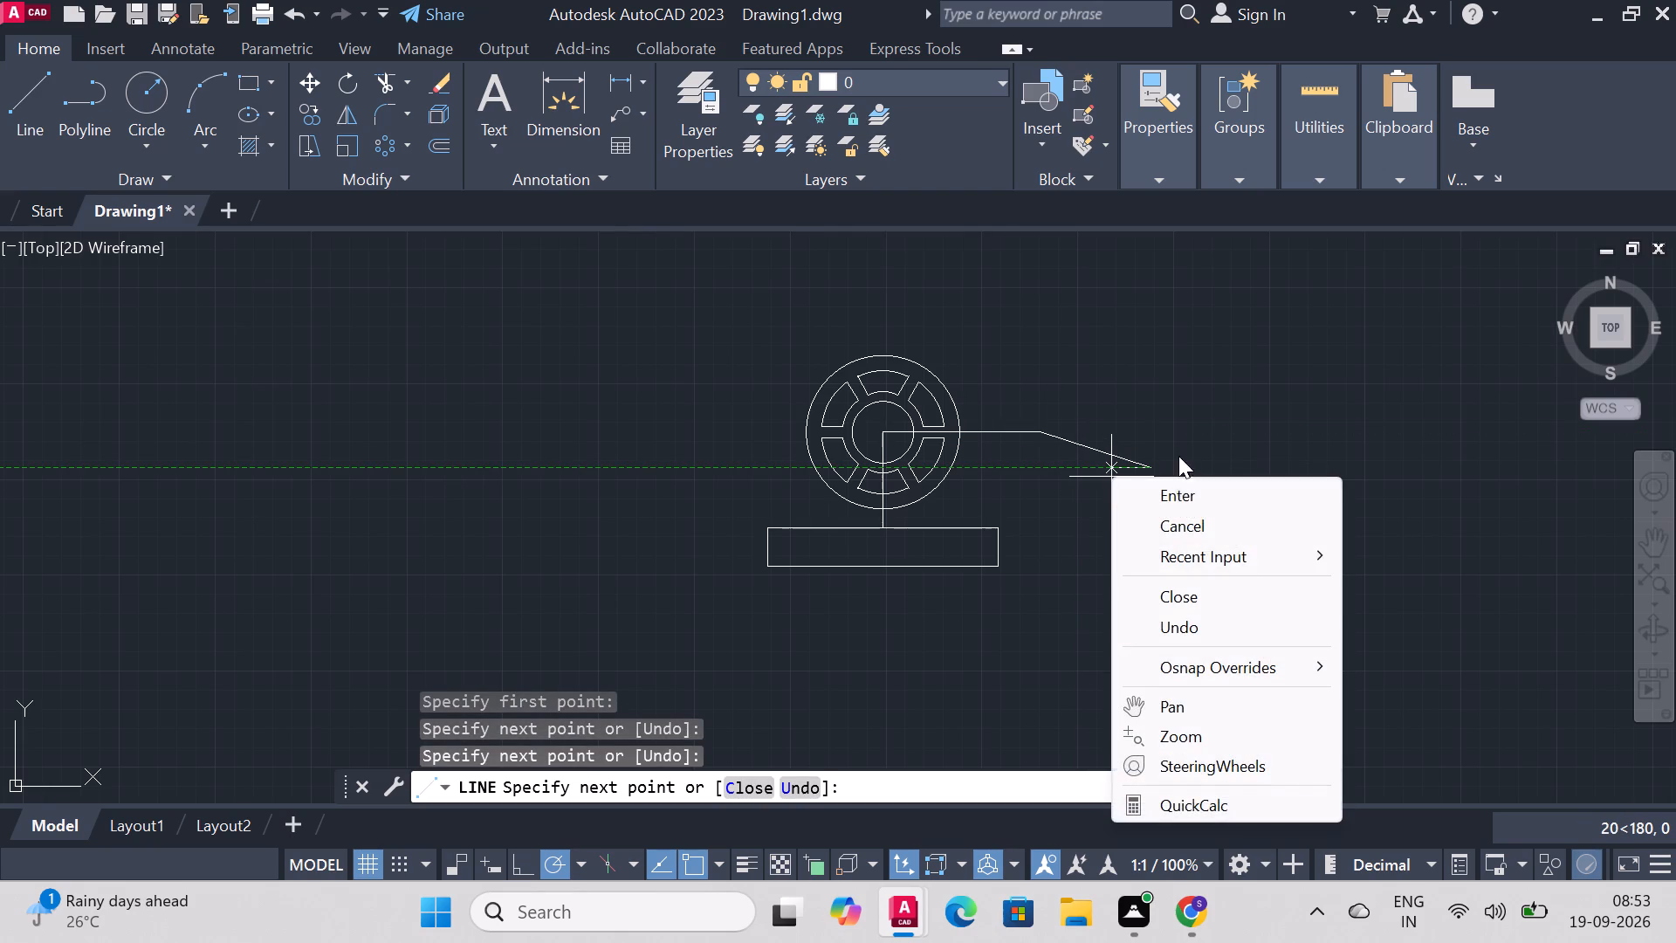
click(1178, 487)
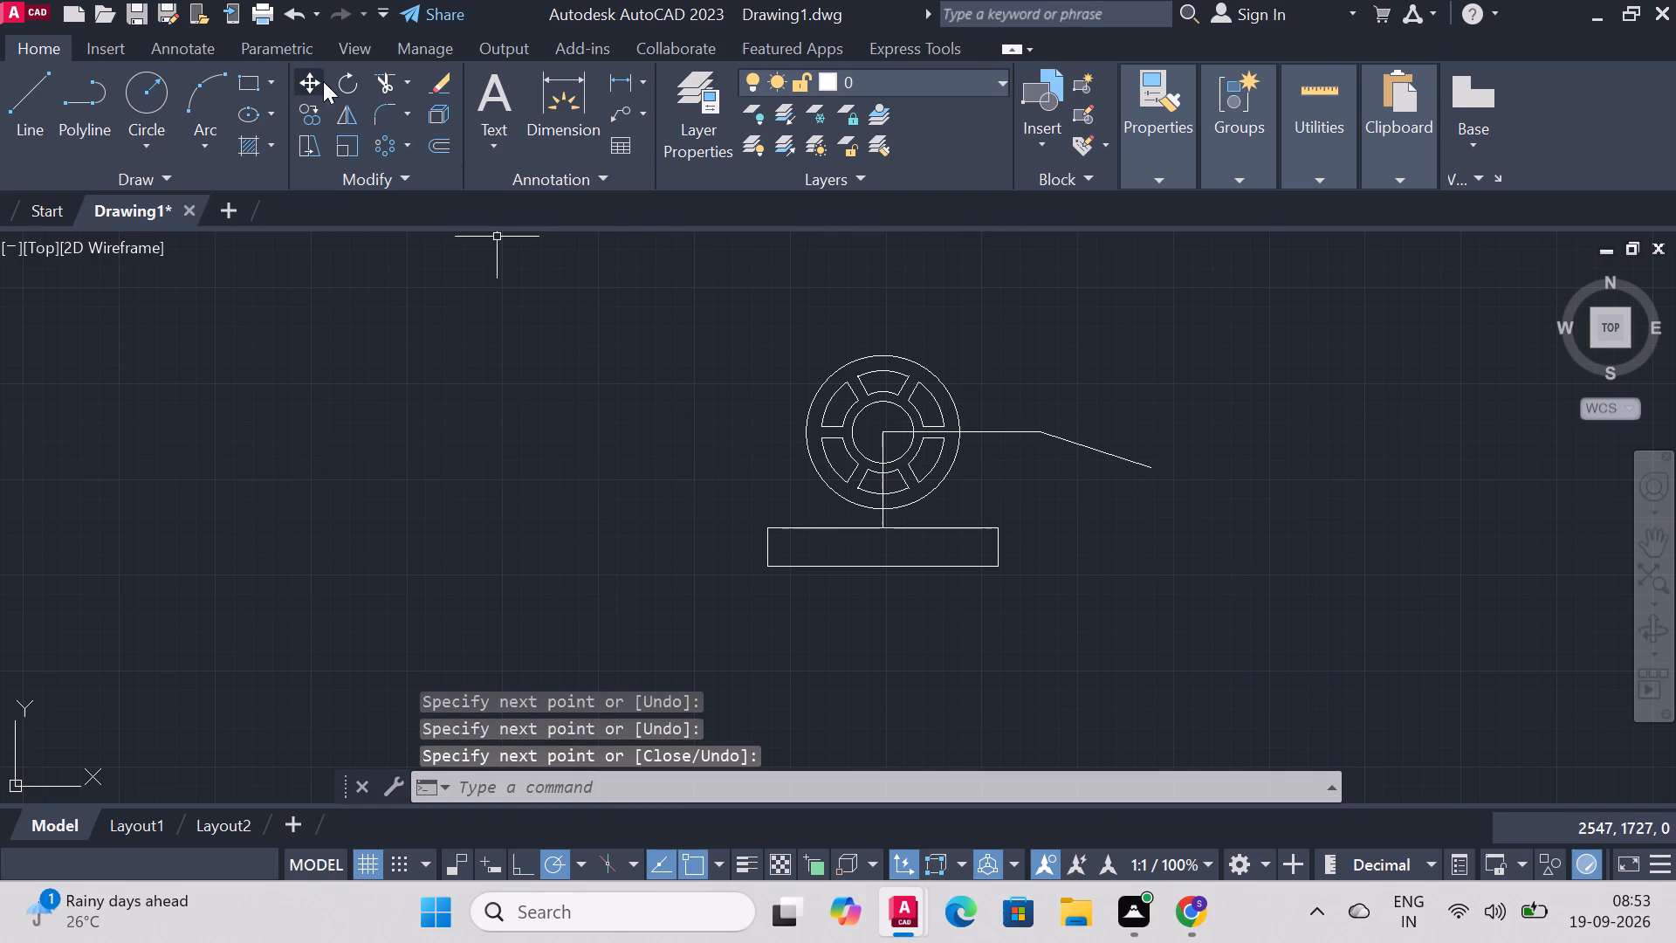
Trim away the slanted segment at the end of the horizontal line.
click(389, 77)
drag(1137, 389, 1102, 466)
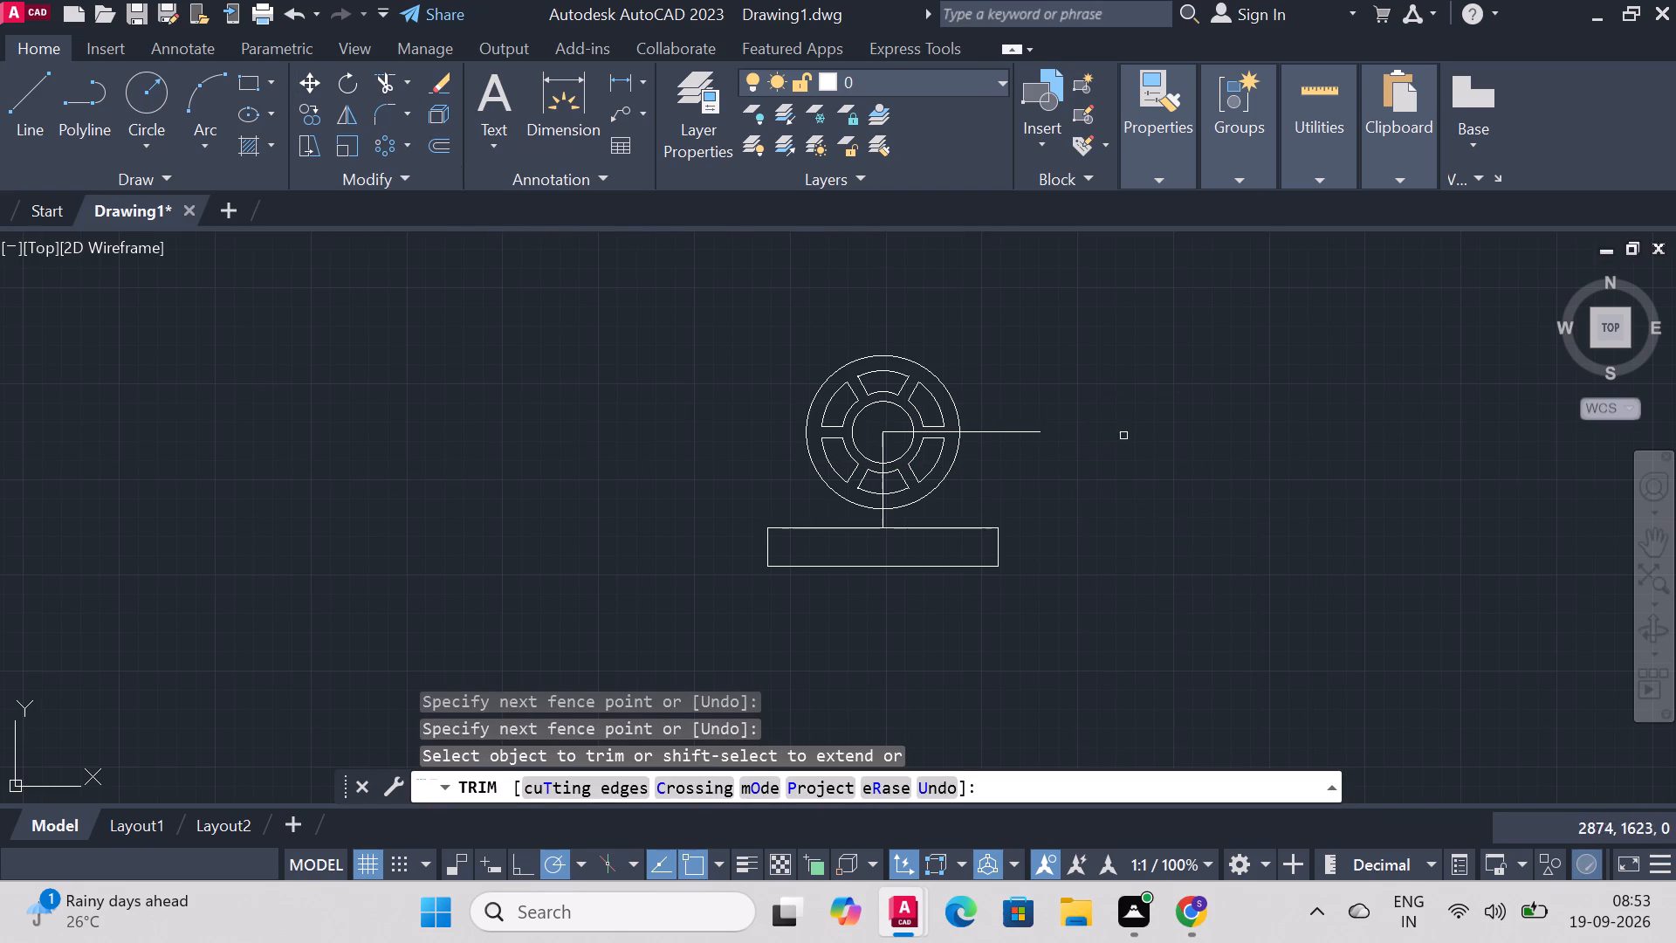
right_click(1145, 425)
click(1216, 451)
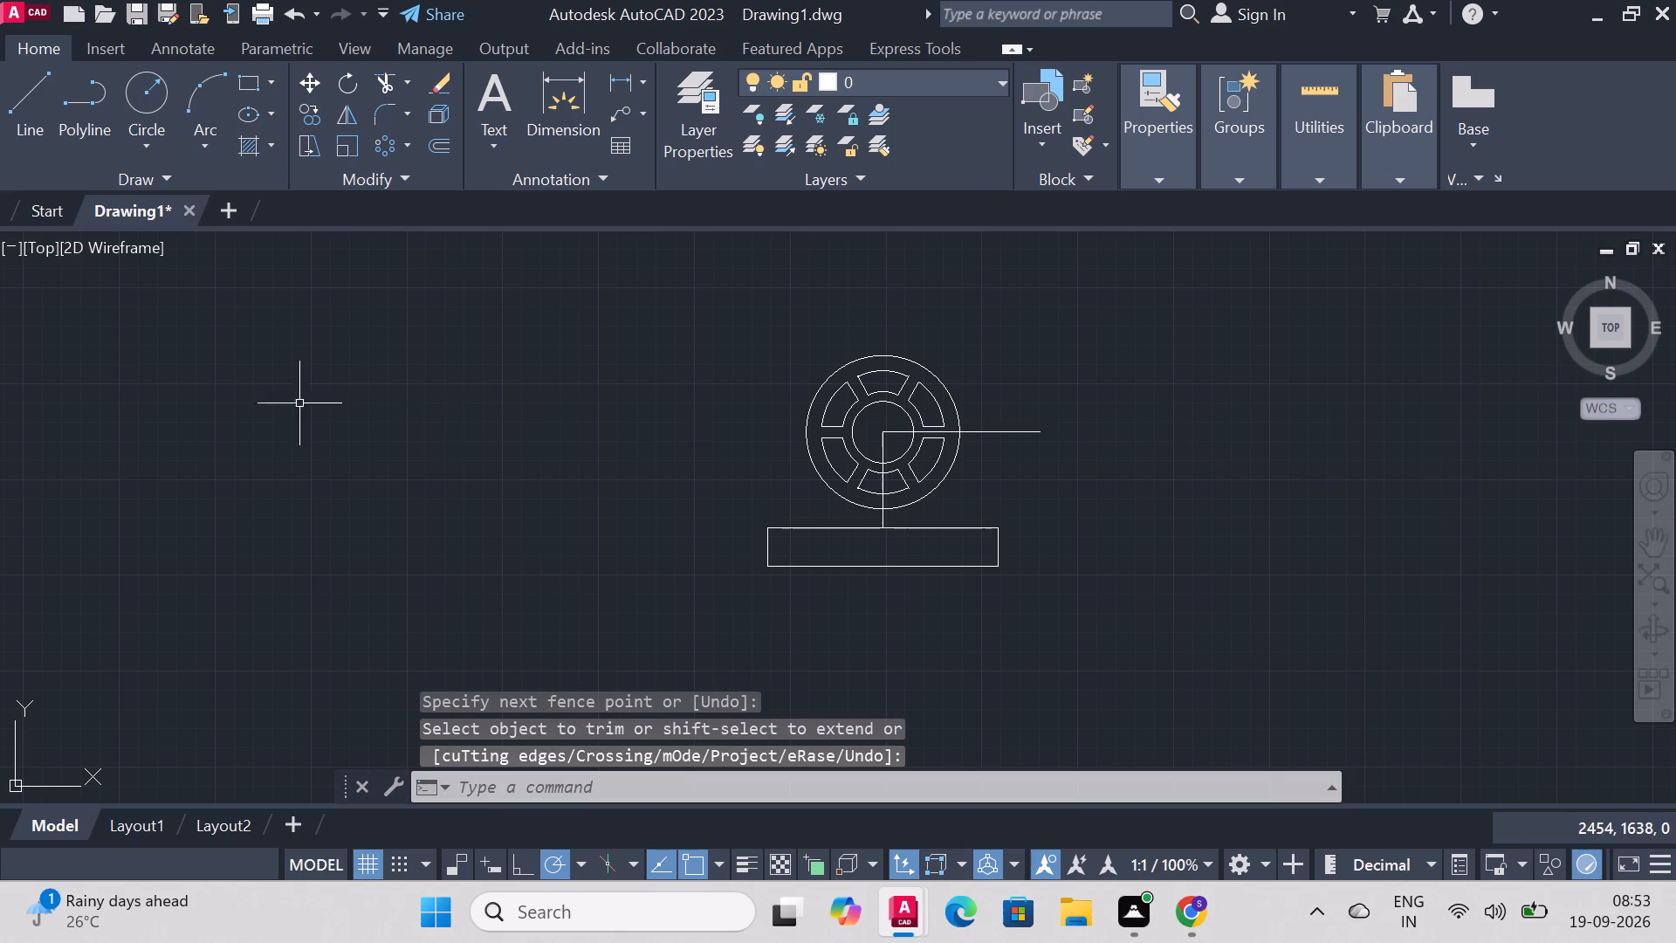
Draw a radius 21 circle centered on the base rectangle's top-right corner.
click(120, 90)
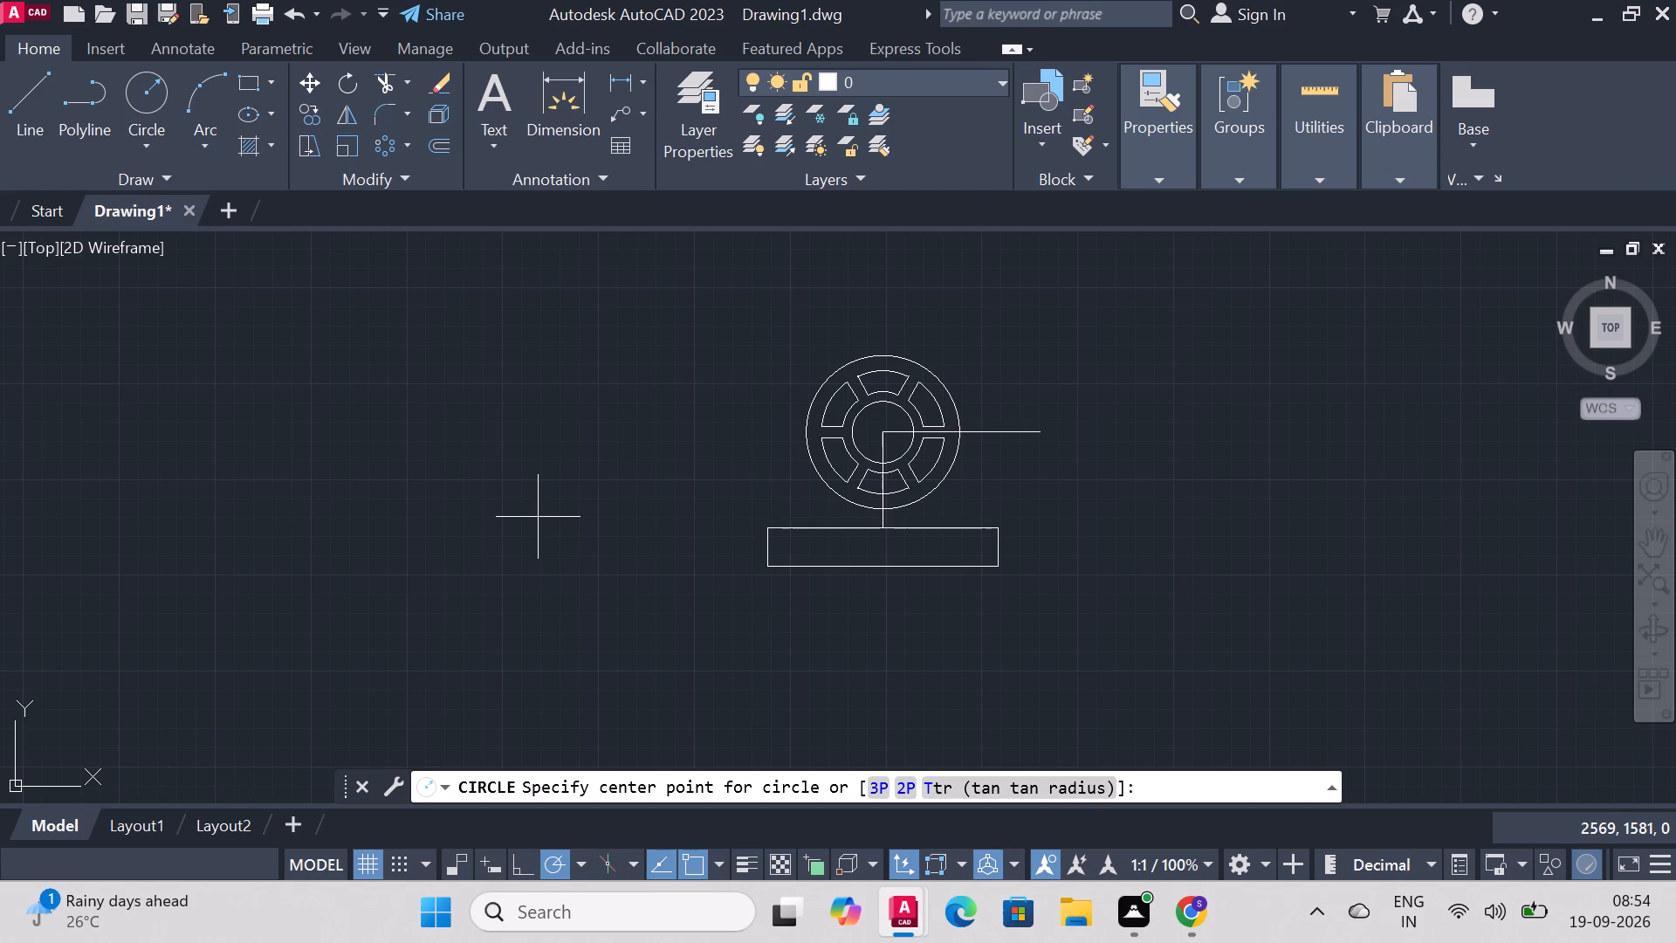
click(134, 88)
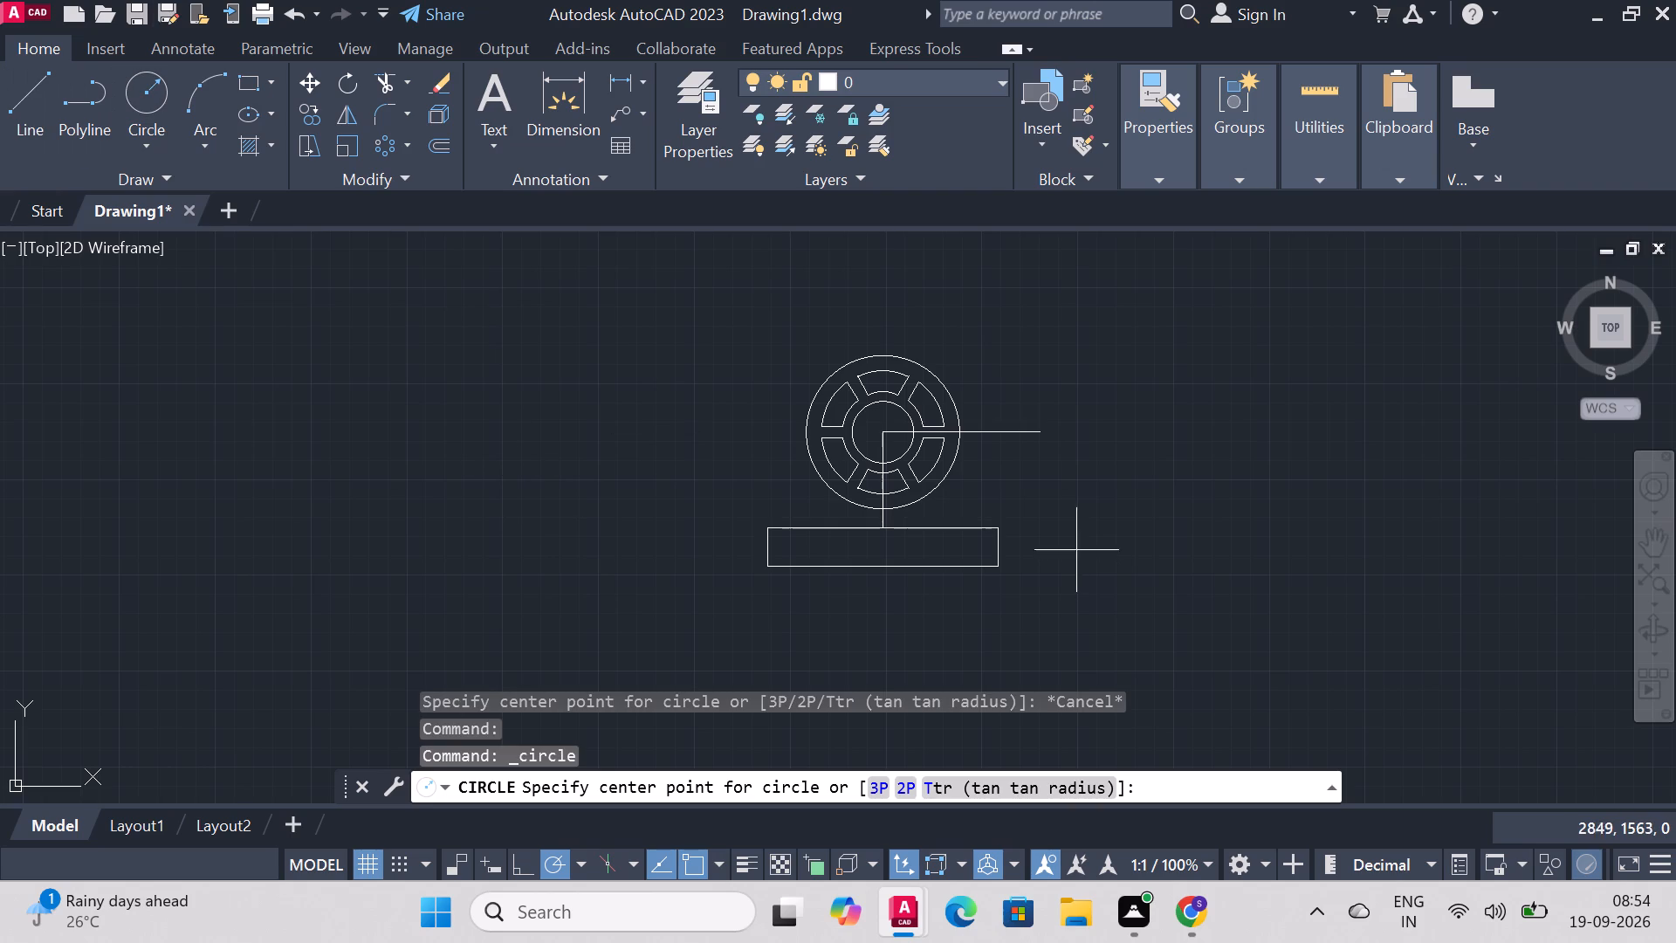
click(993, 532)
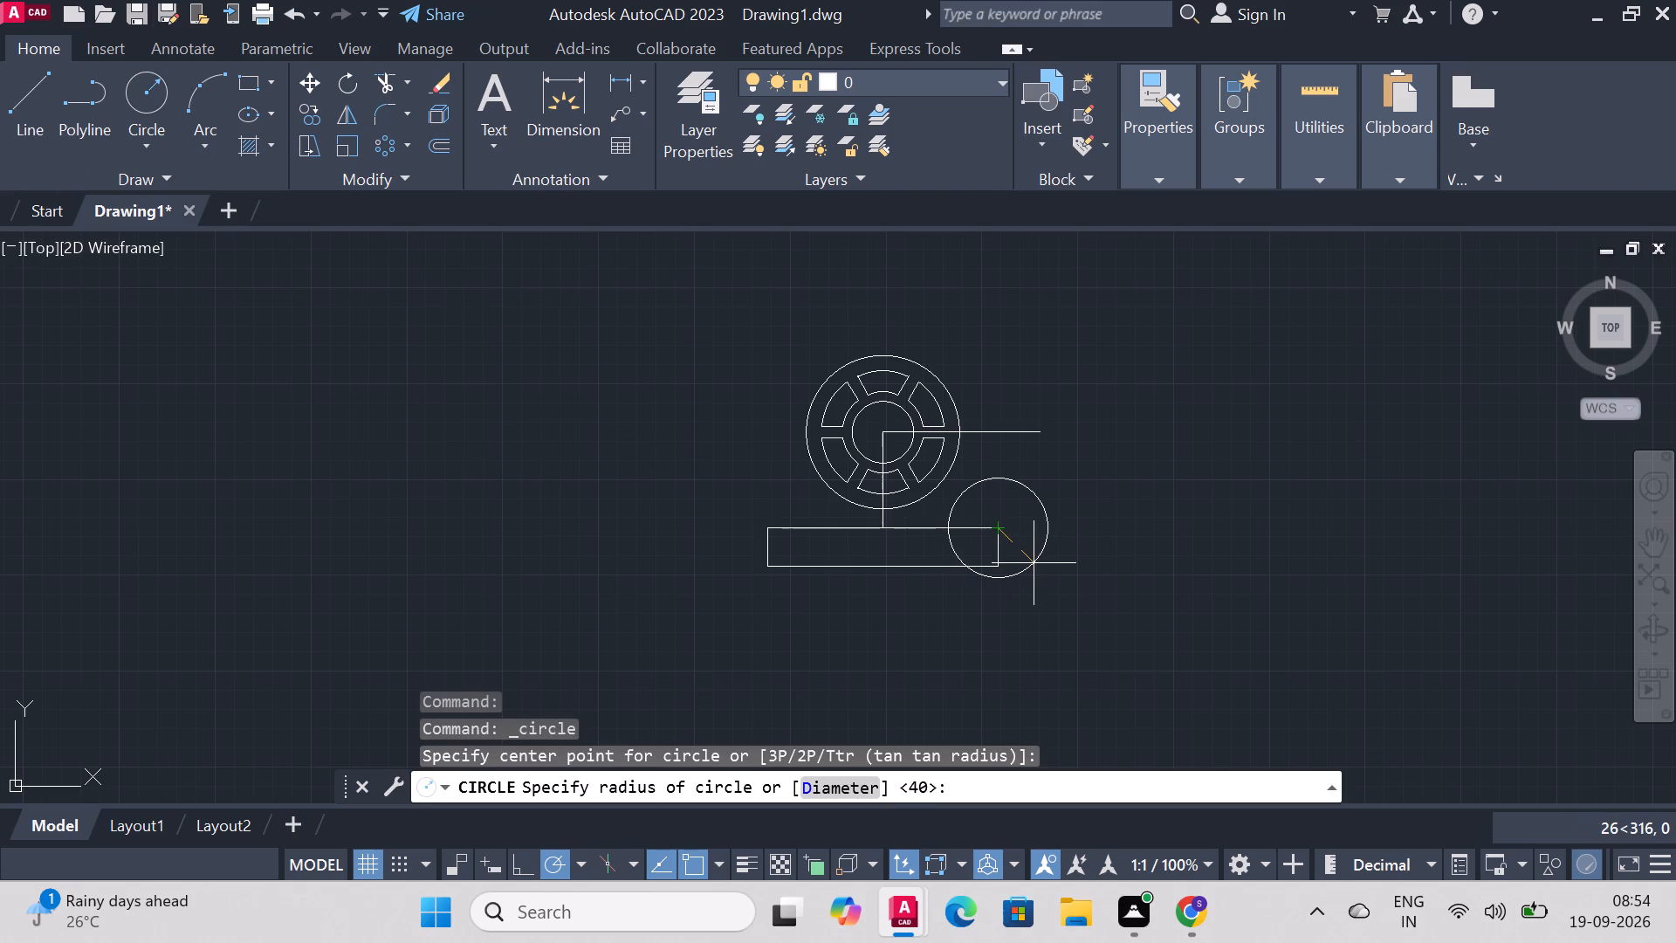
key(r)
key(Return)
text(21)
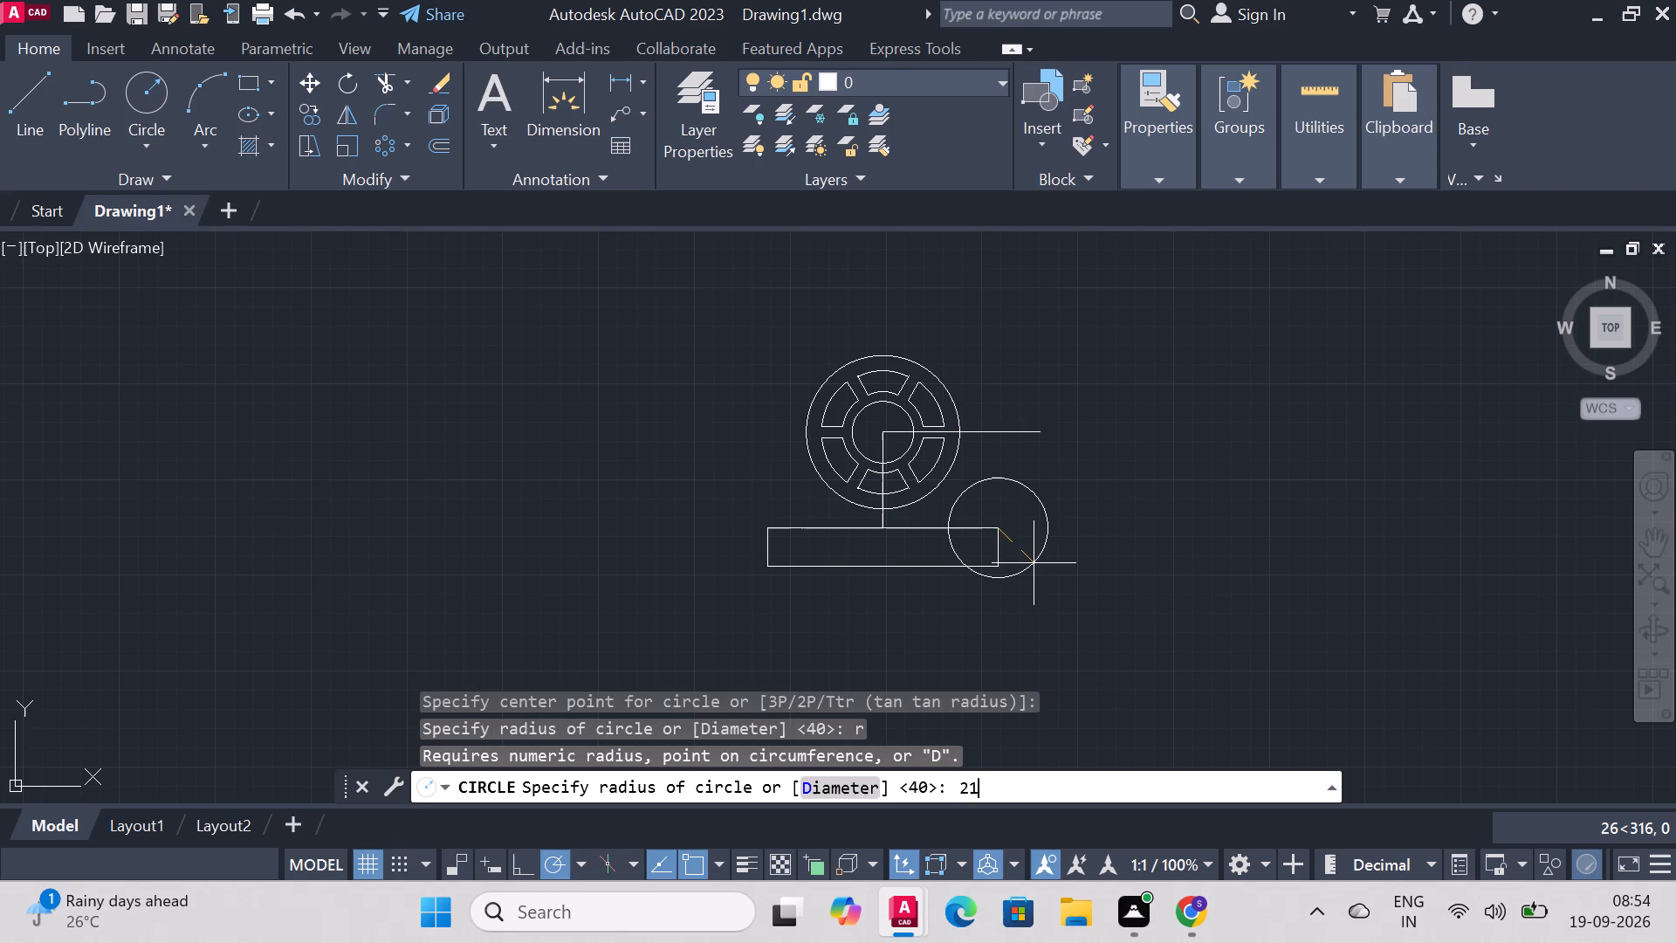
key(Return)
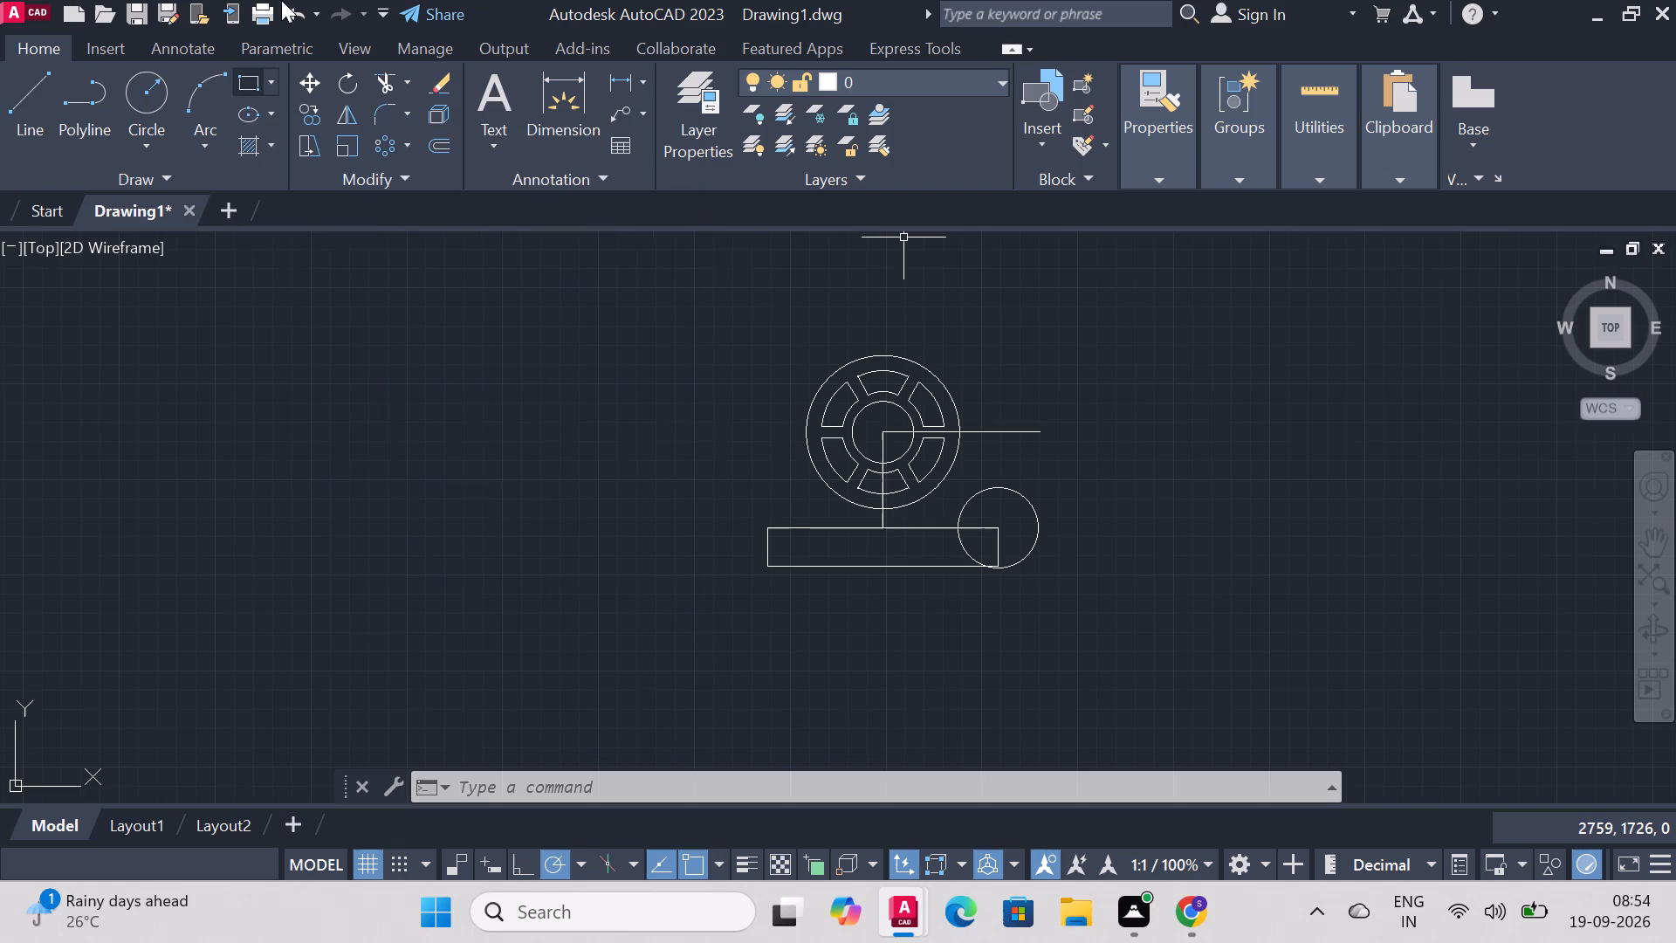
Add a concentric circle of diameter 30 inside the circle at the base's top-right corner.
click(127, 96)
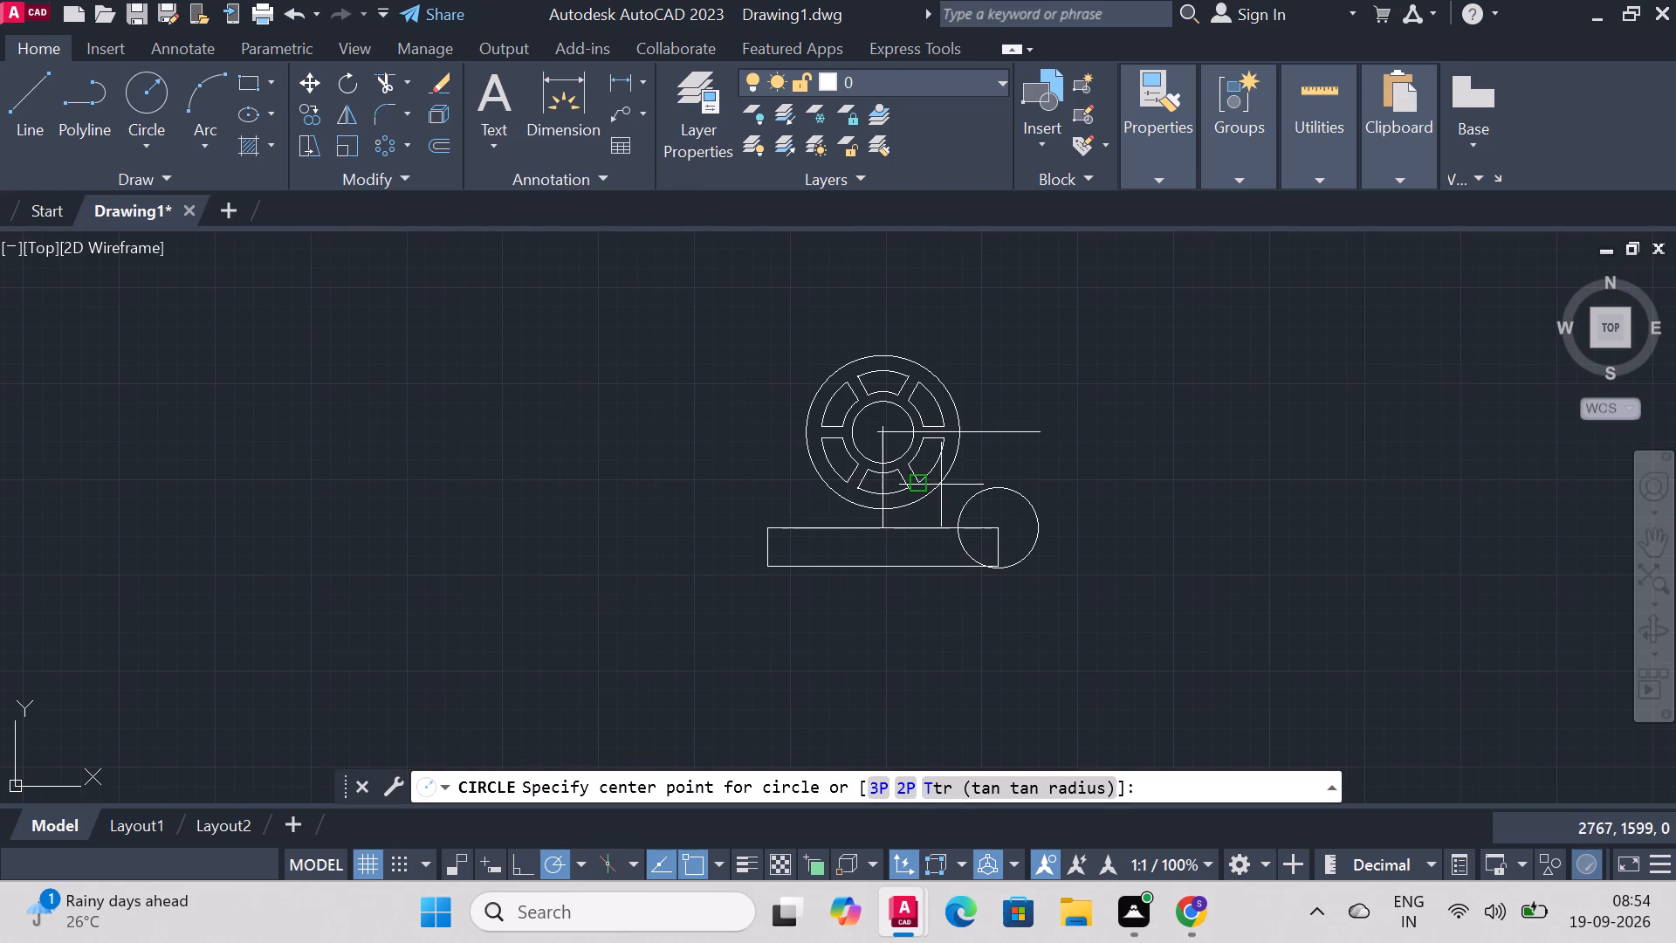
click(999, 528)
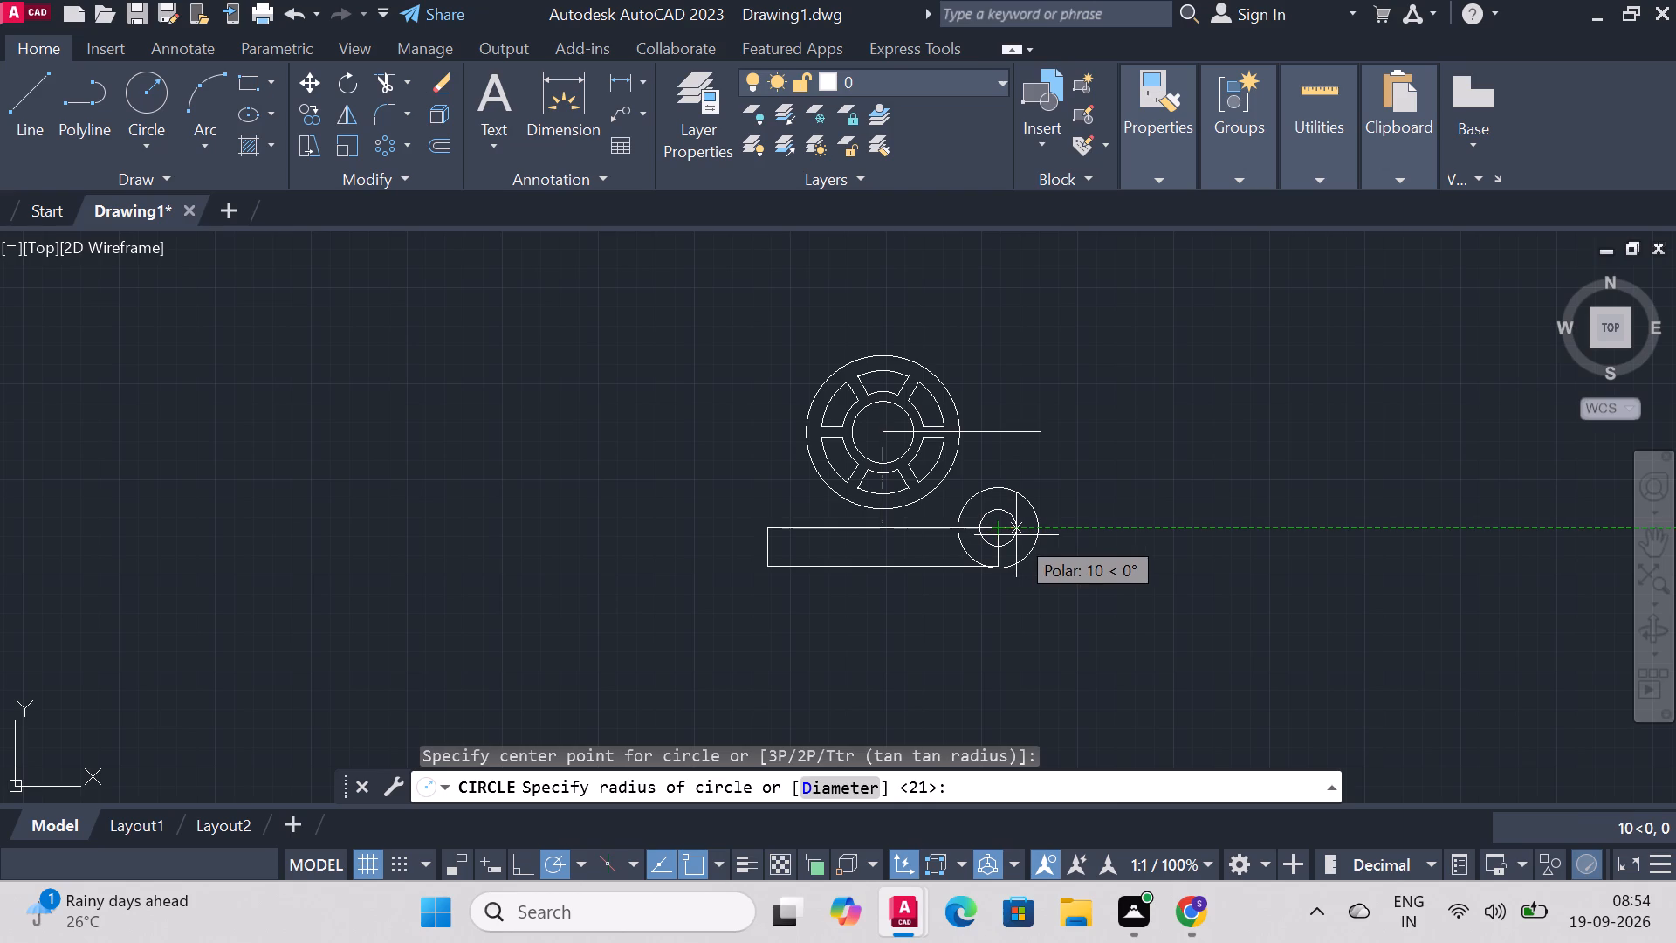
key(d)
key(Return)
text(30)
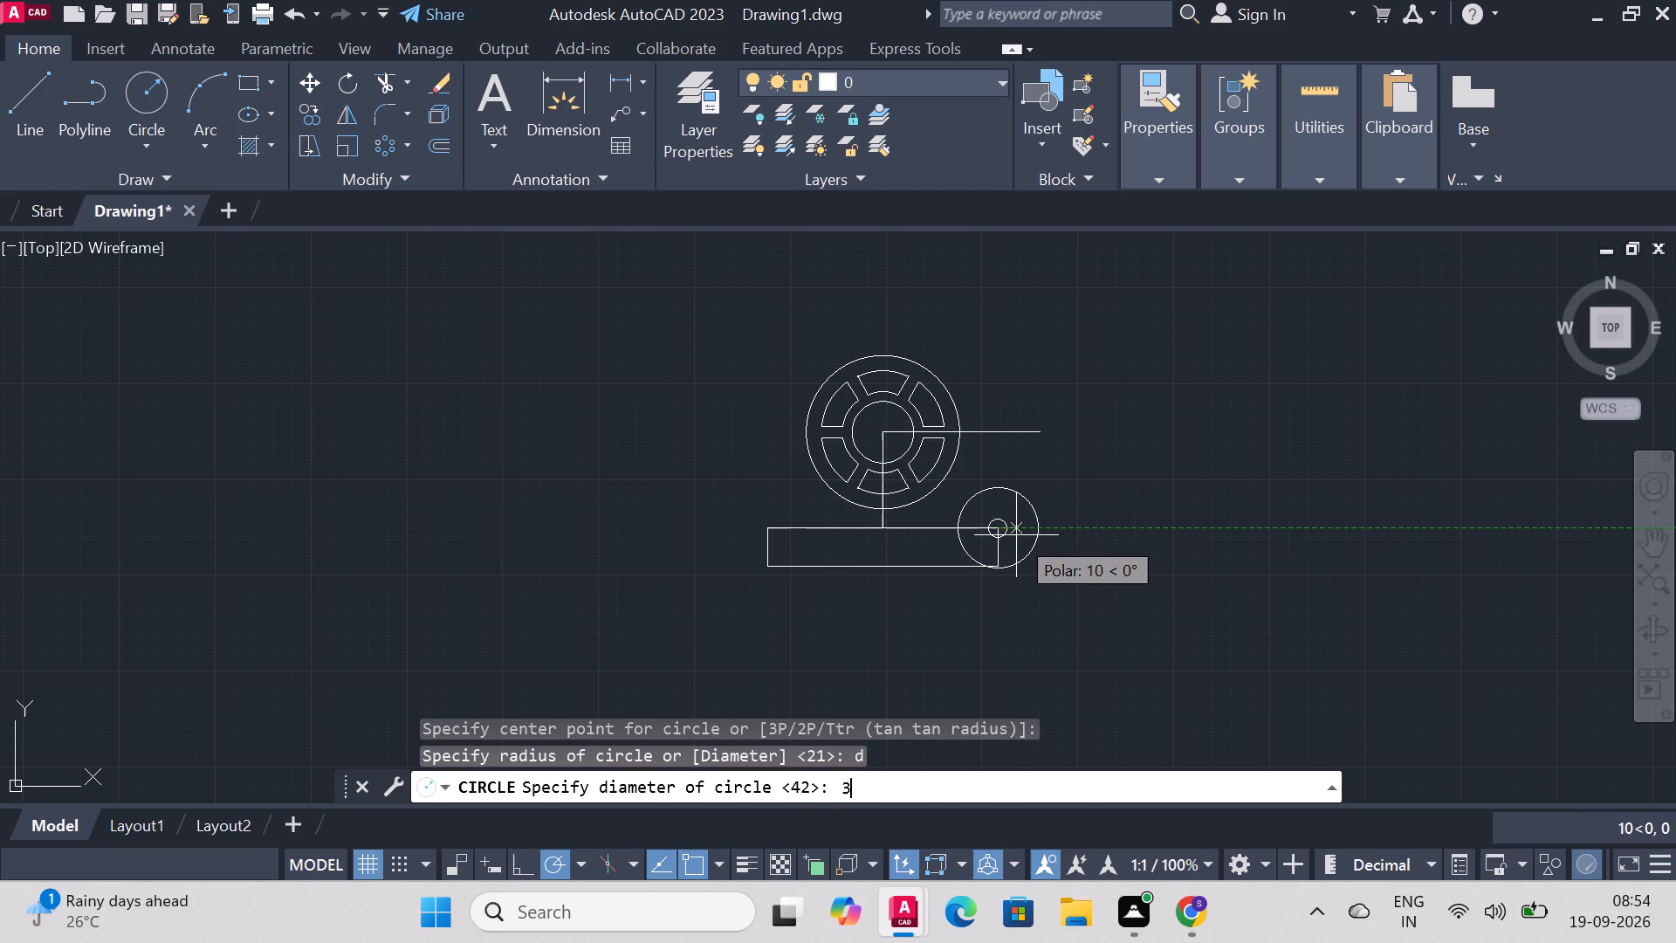
key(Return)
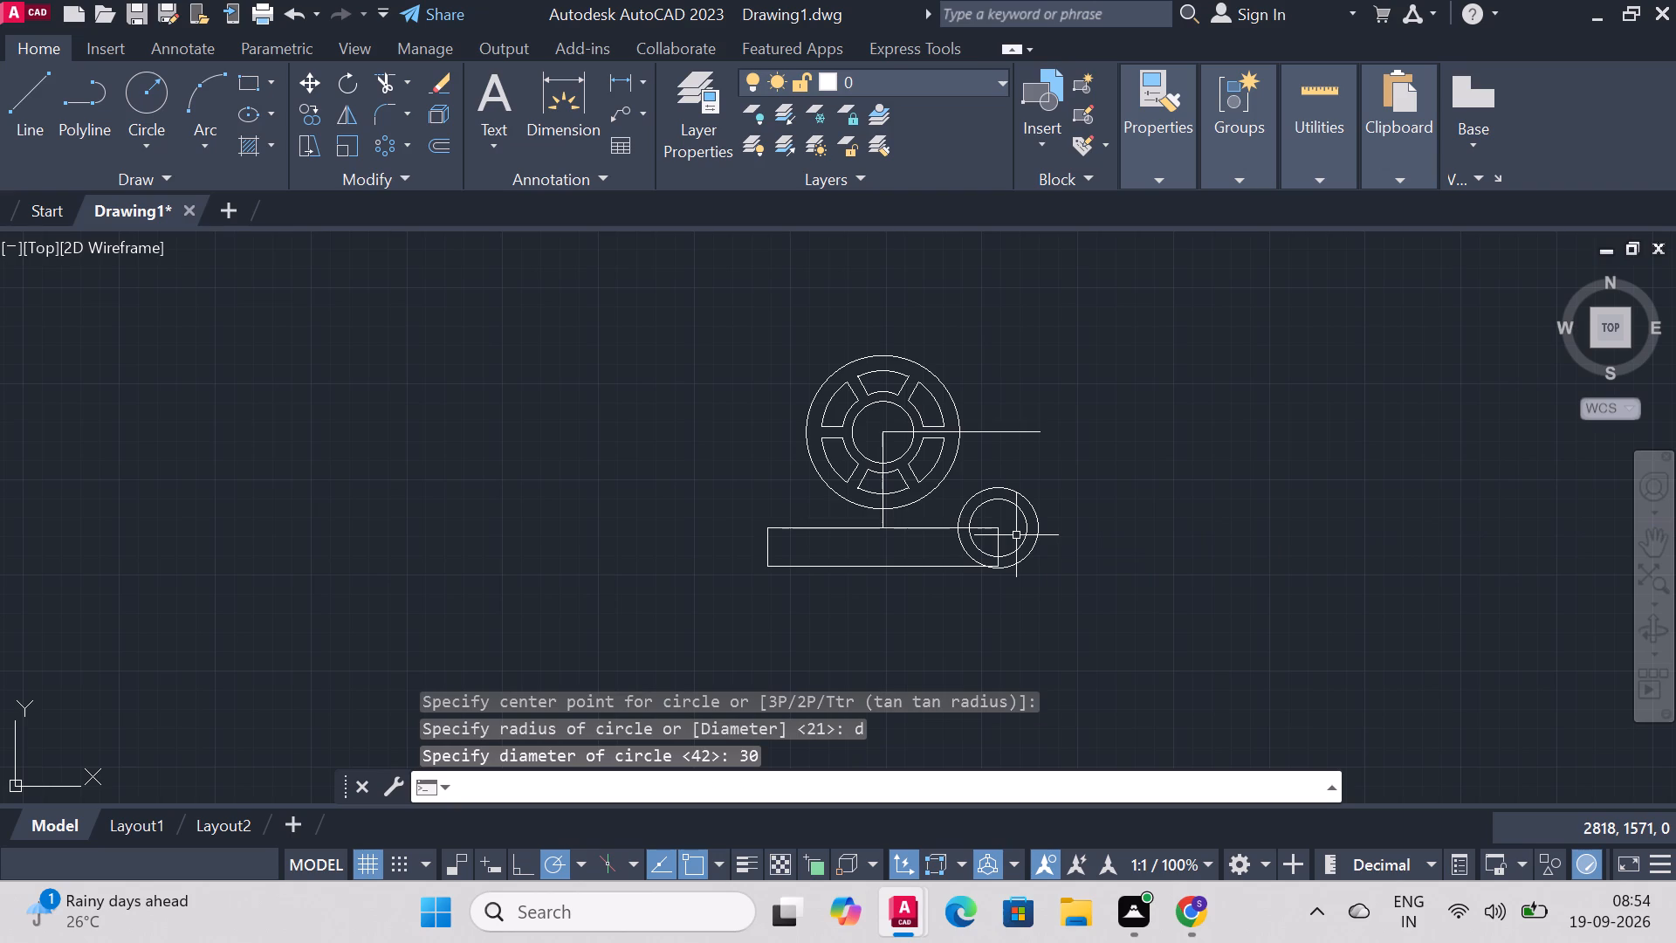
Draw a 20 long vertical line from the midpoint of the base's top edge down to its bottom edge.
click(9, 113)
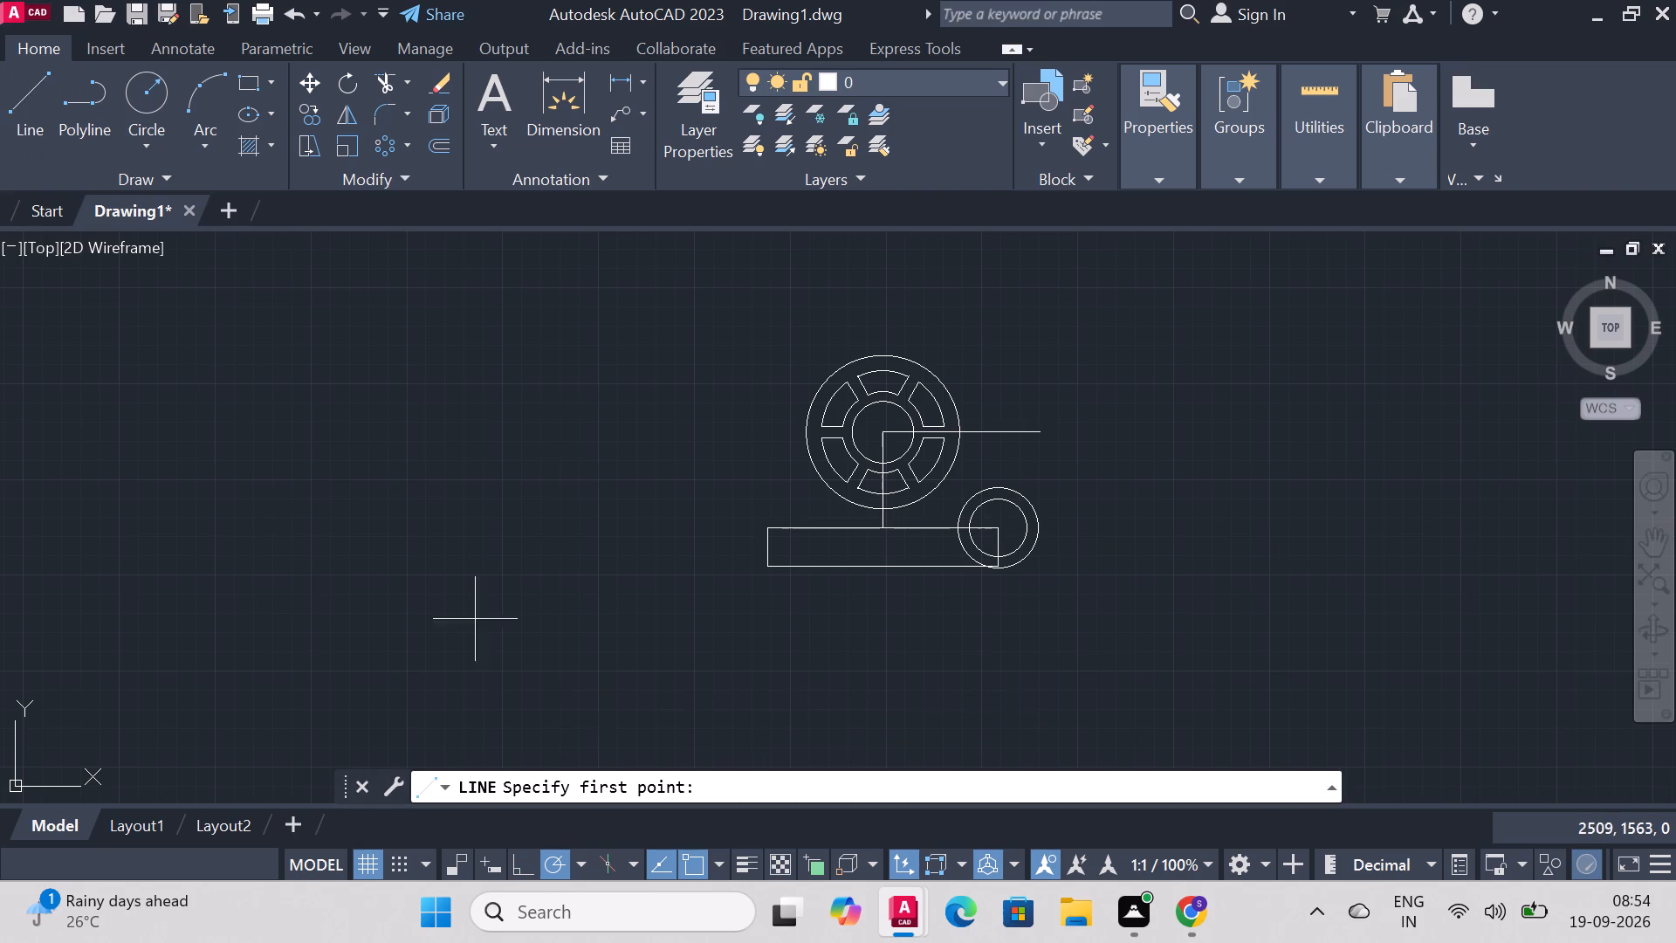
click(889, 529)
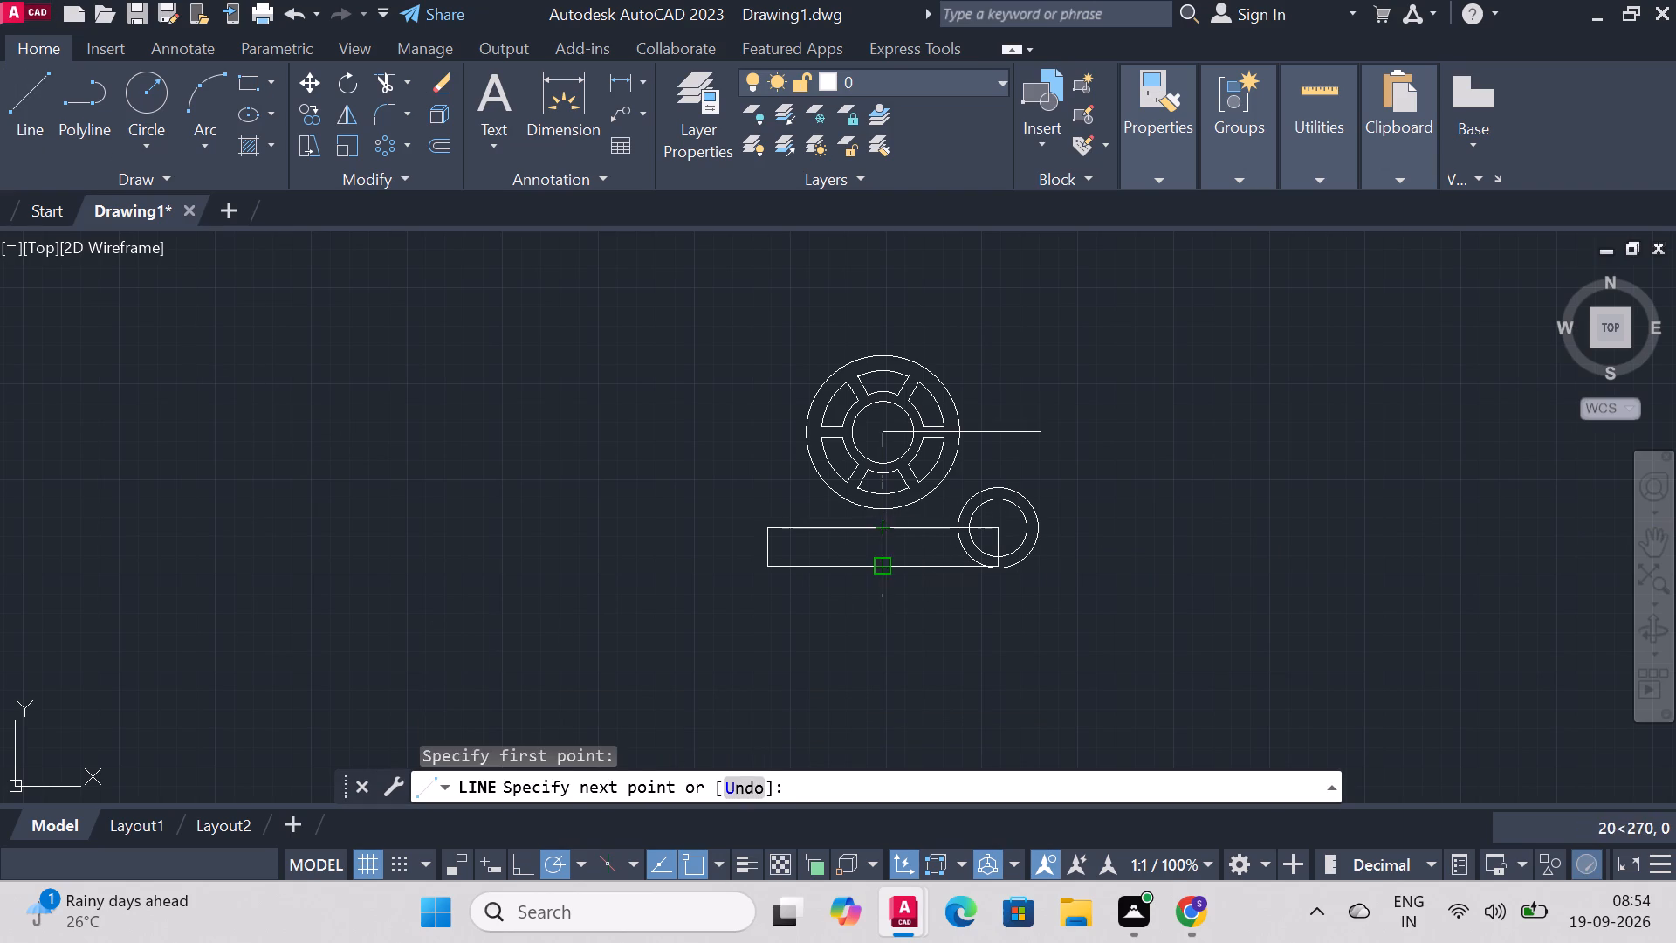
click(885, 567)
right_click(885, 567)
click(980, 270)
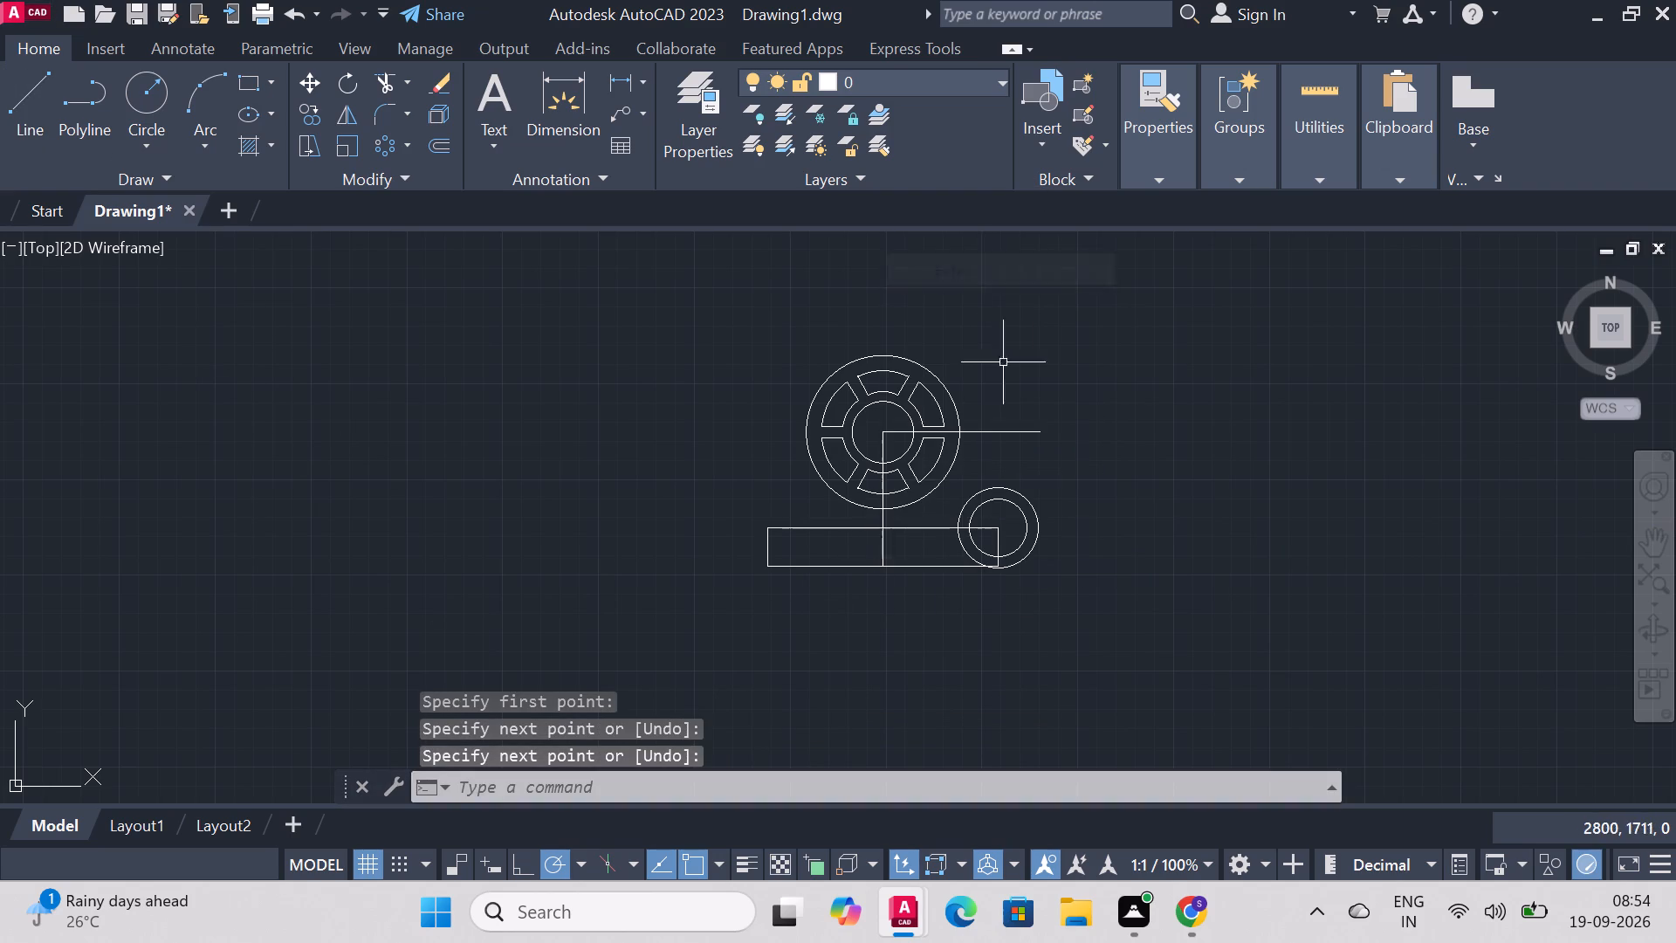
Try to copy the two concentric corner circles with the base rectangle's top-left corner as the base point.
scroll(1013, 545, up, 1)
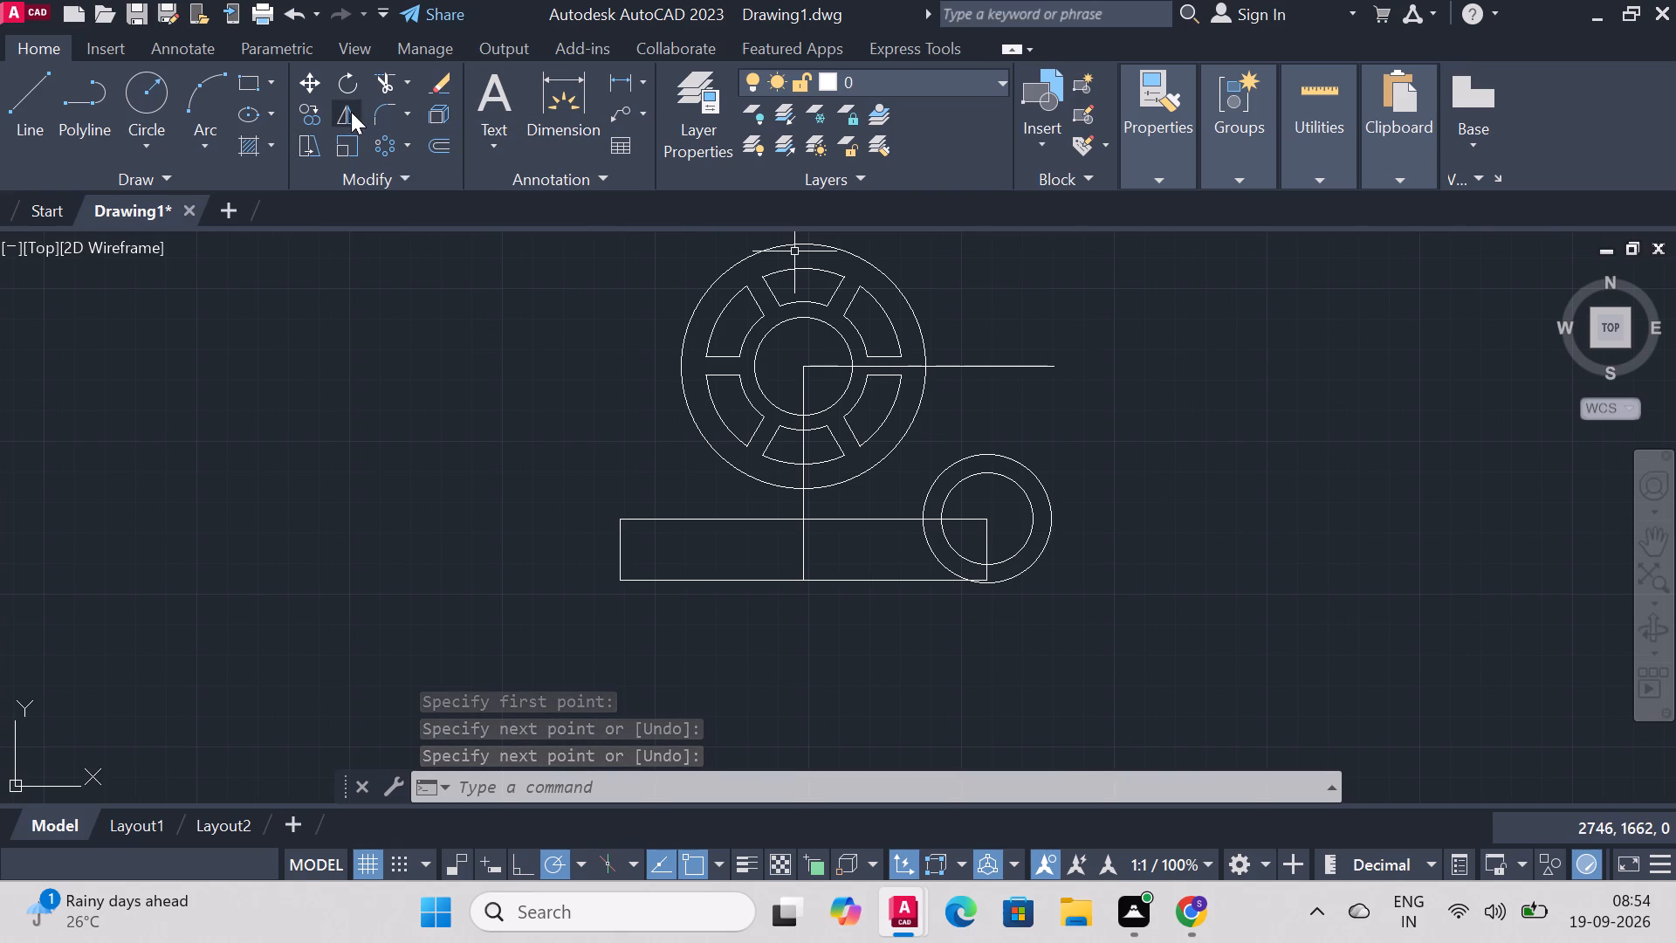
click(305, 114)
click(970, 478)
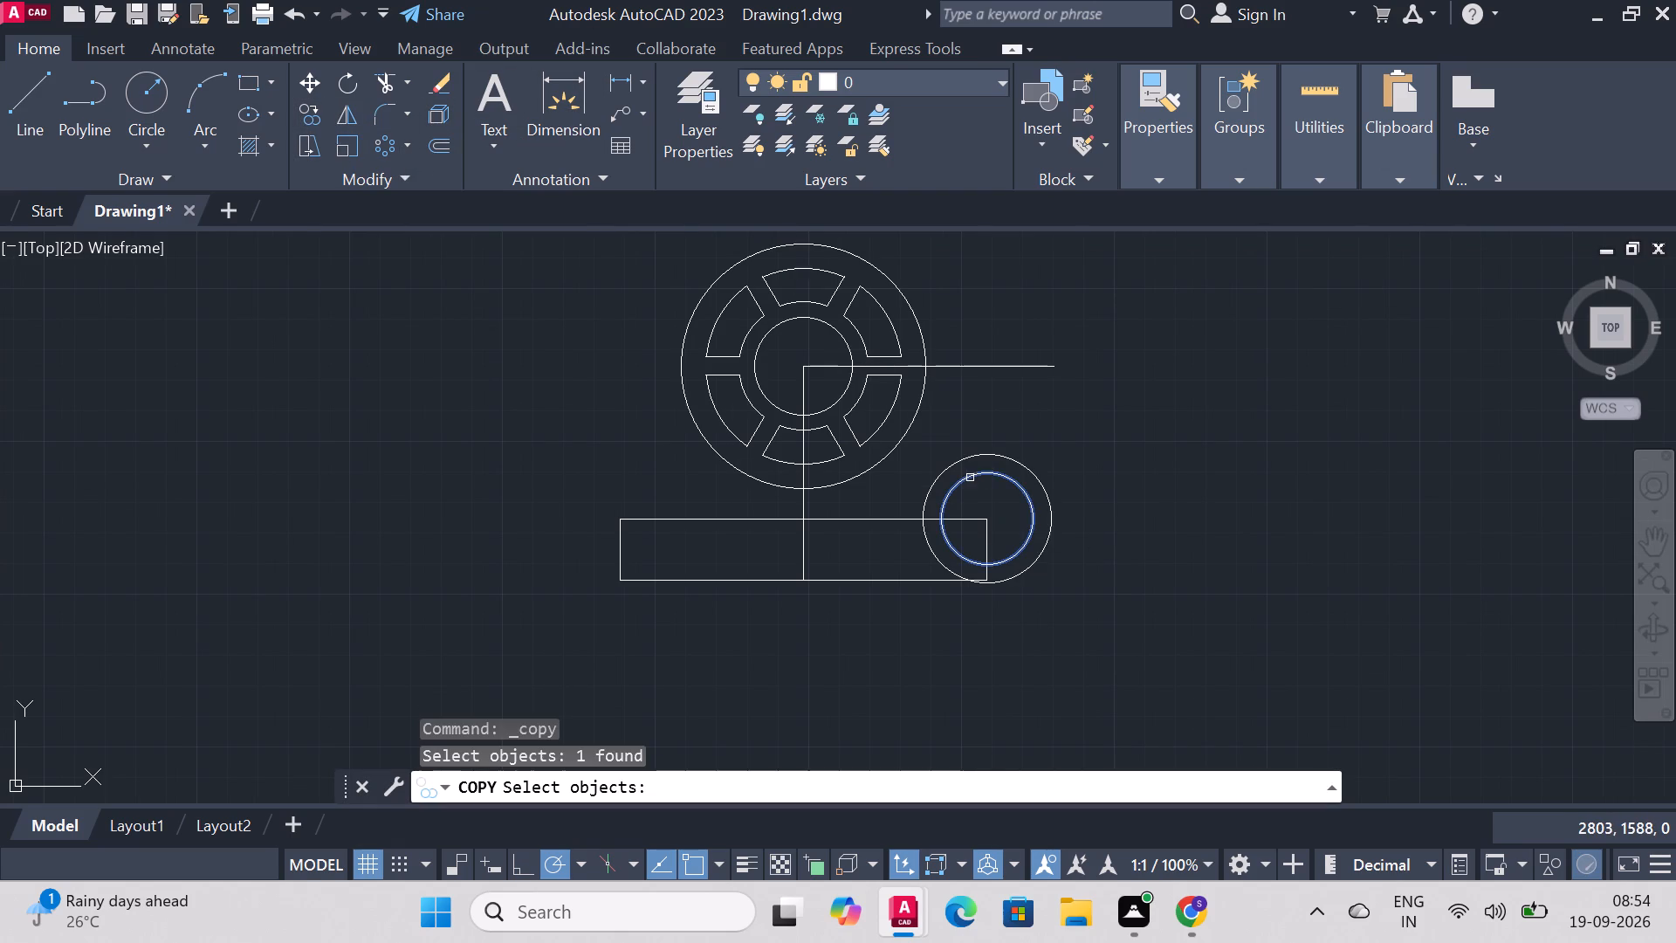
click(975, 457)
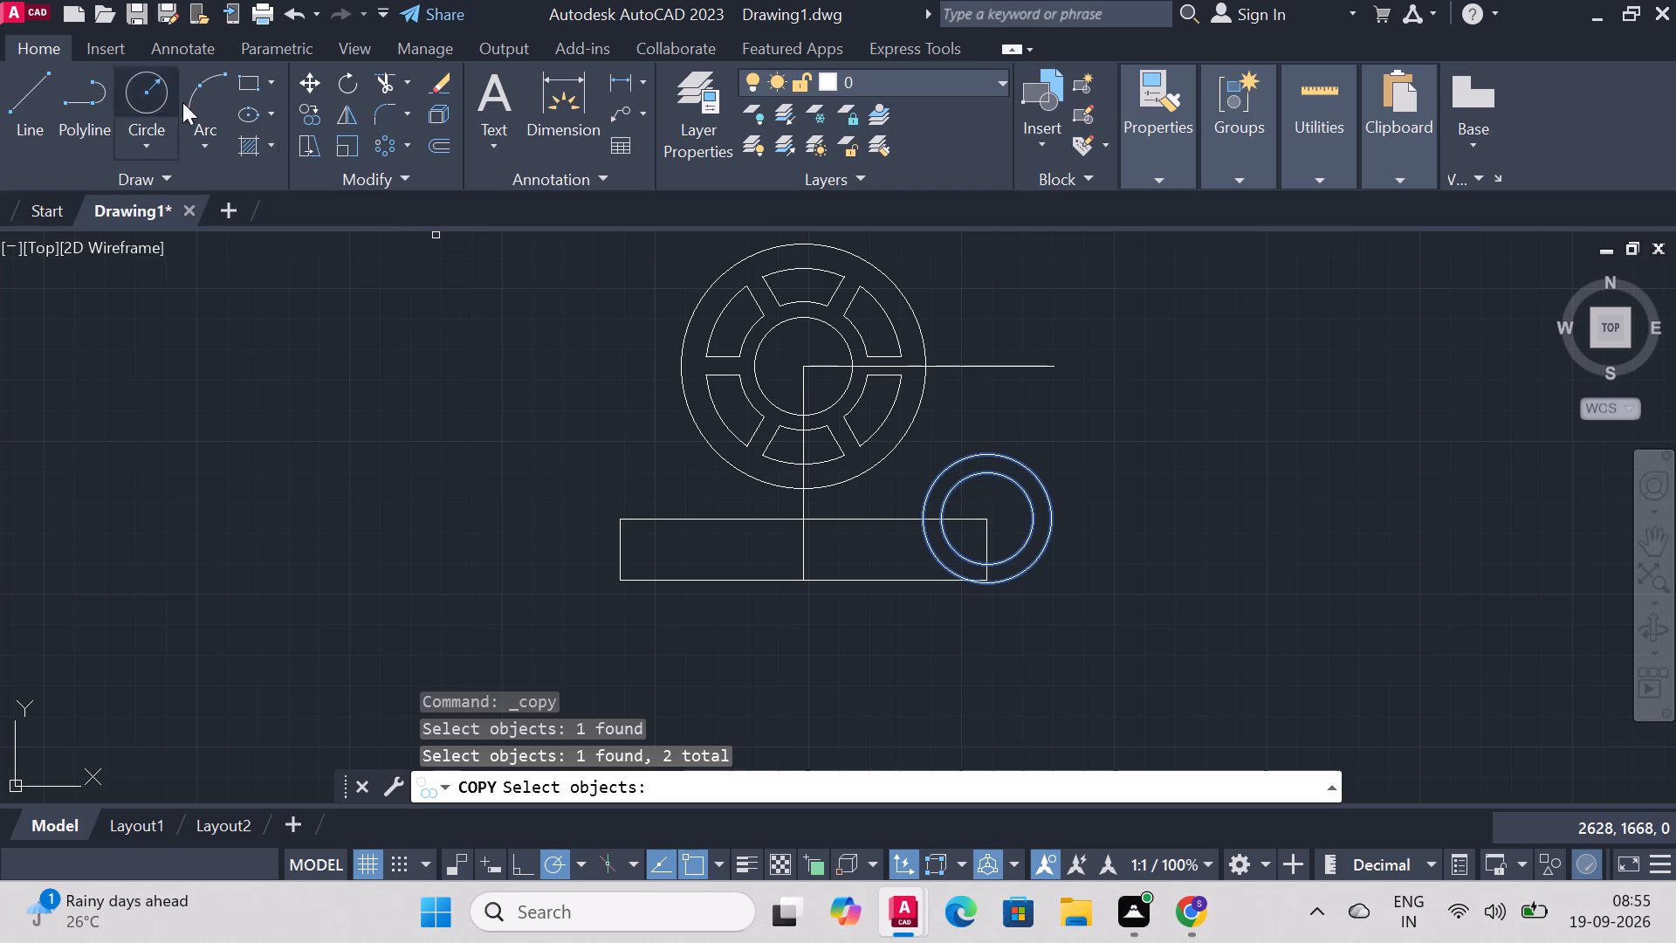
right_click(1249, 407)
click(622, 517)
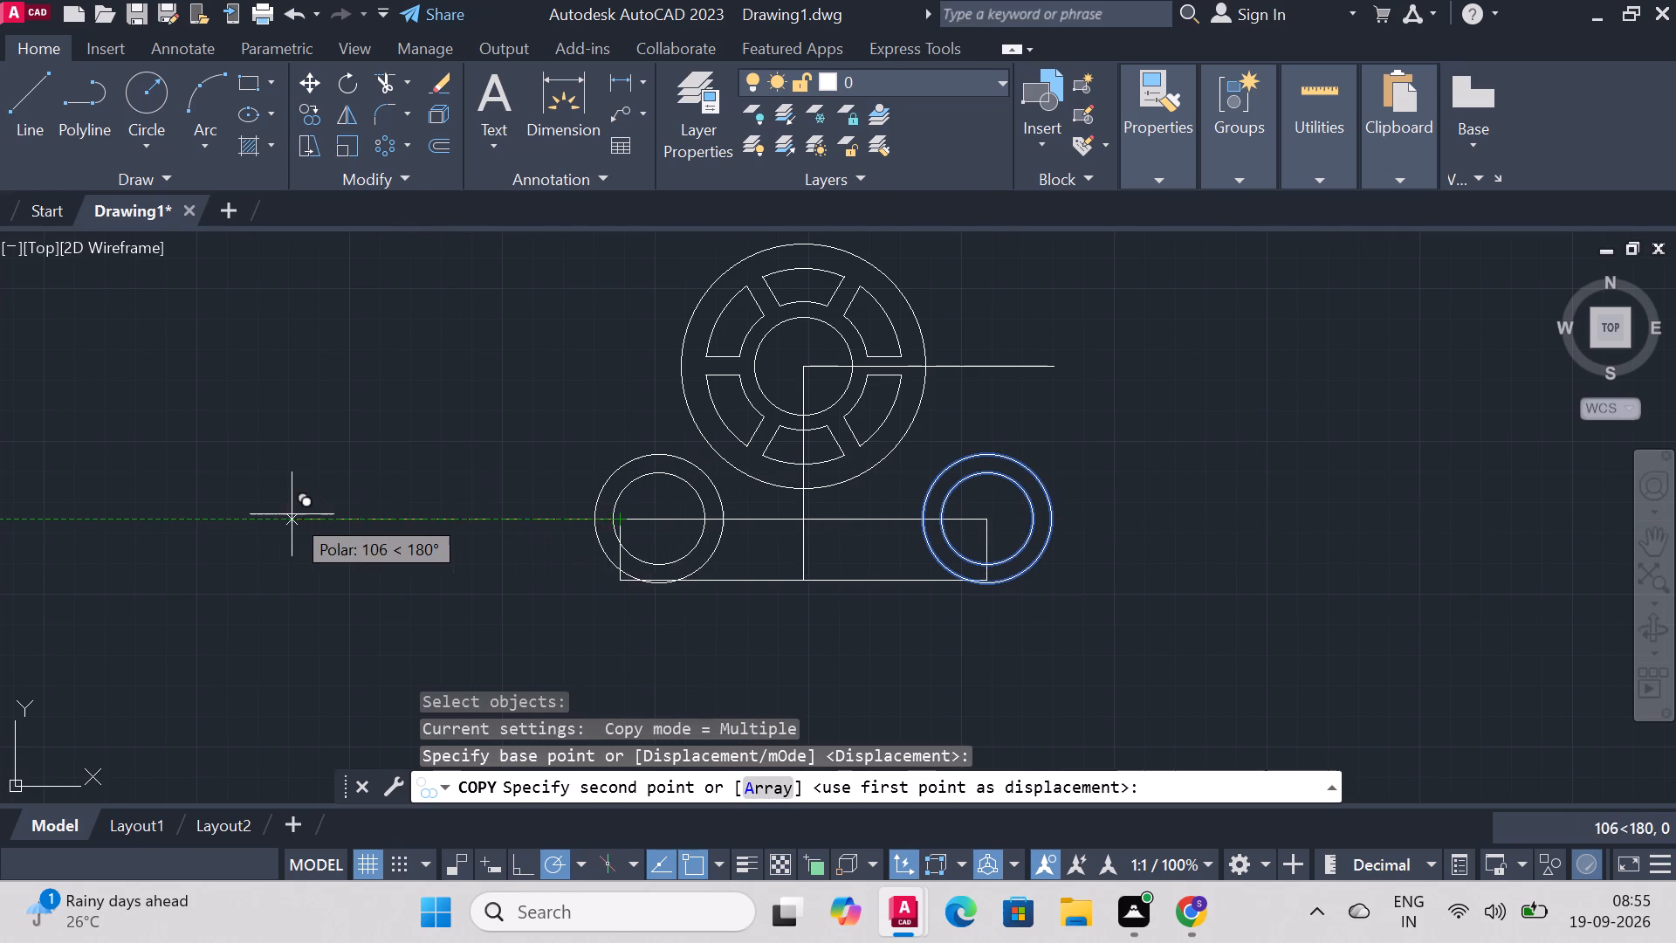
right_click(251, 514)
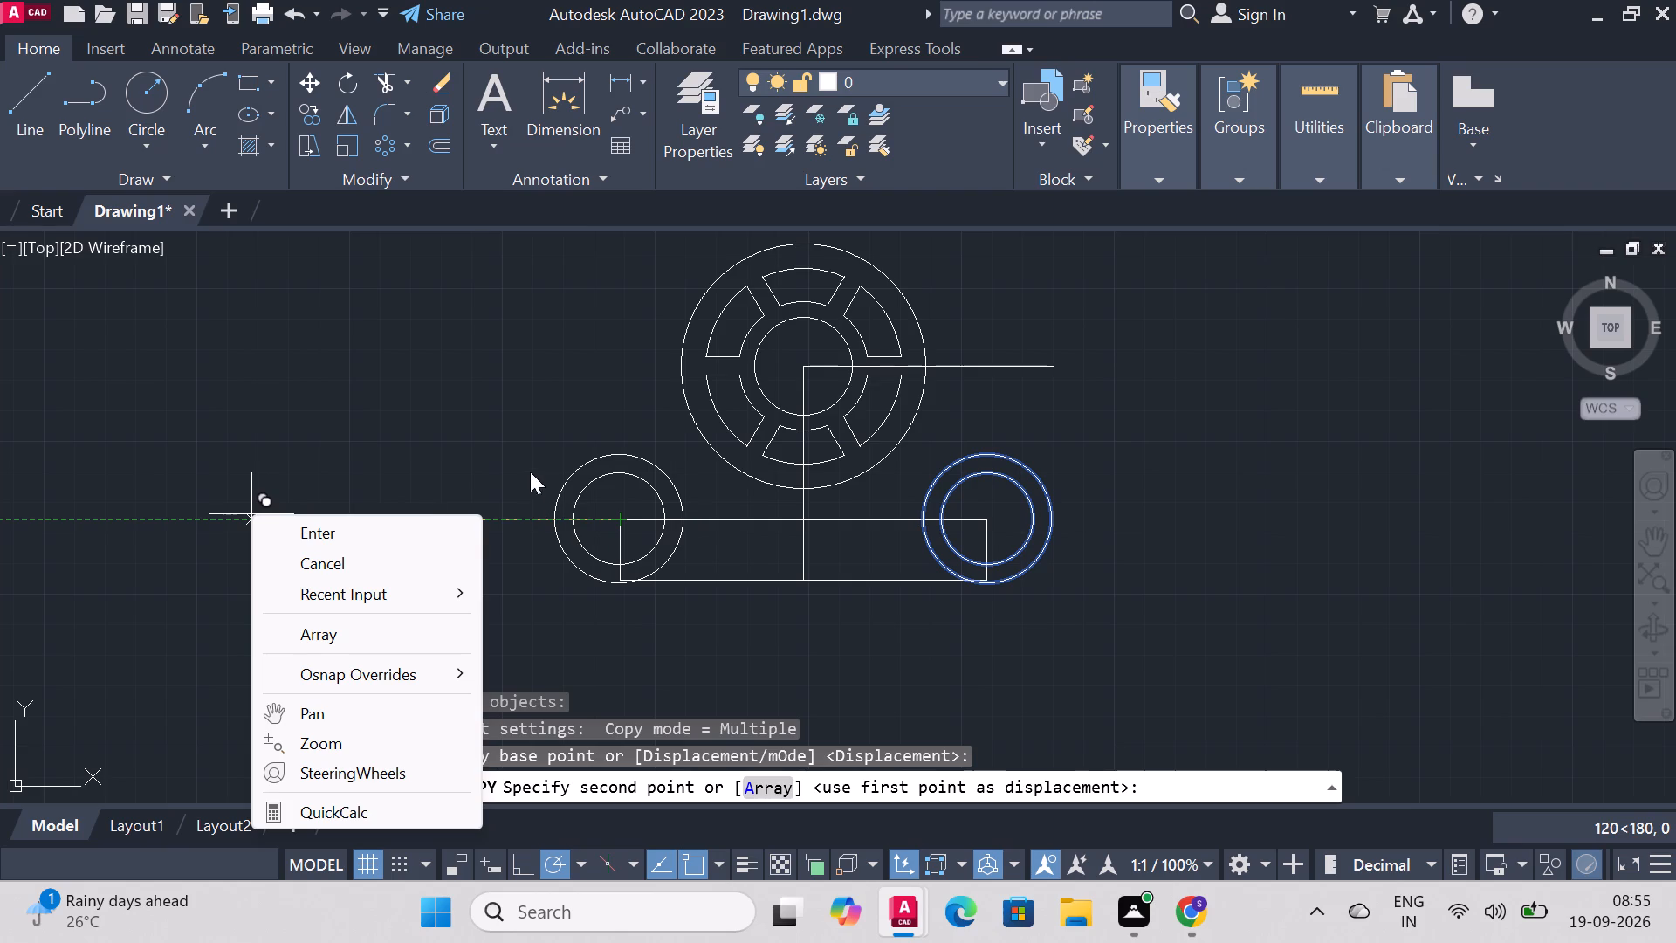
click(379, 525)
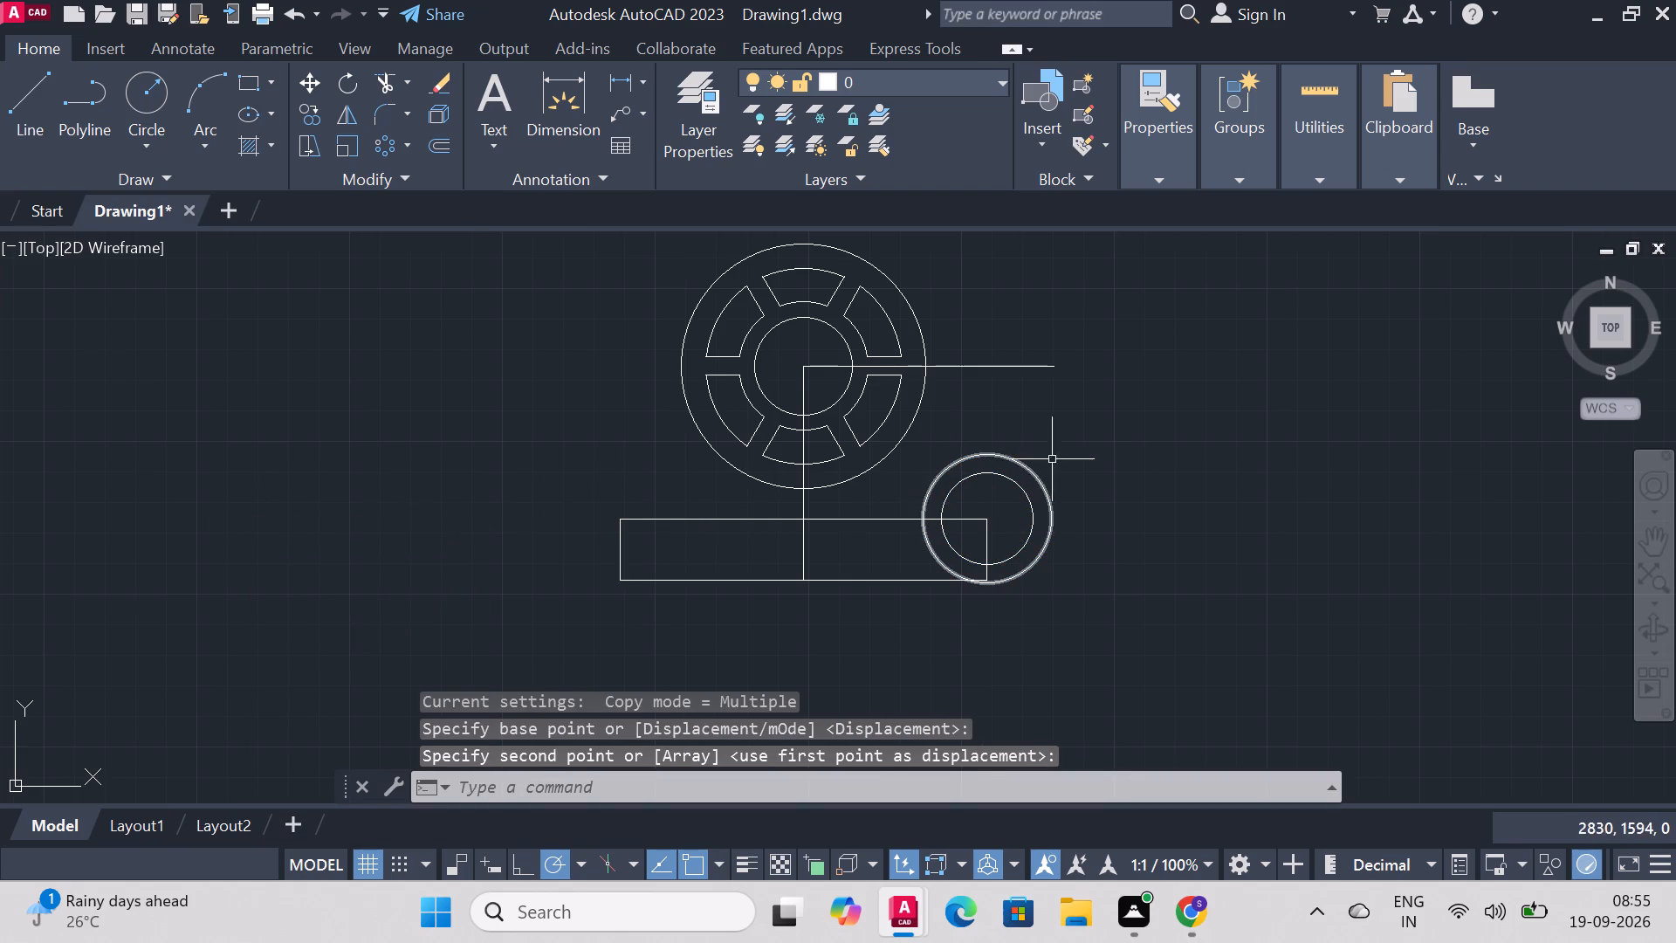
Copy both concentric circles from their center to the base rectangle's top-left corner.
click(305, 107)
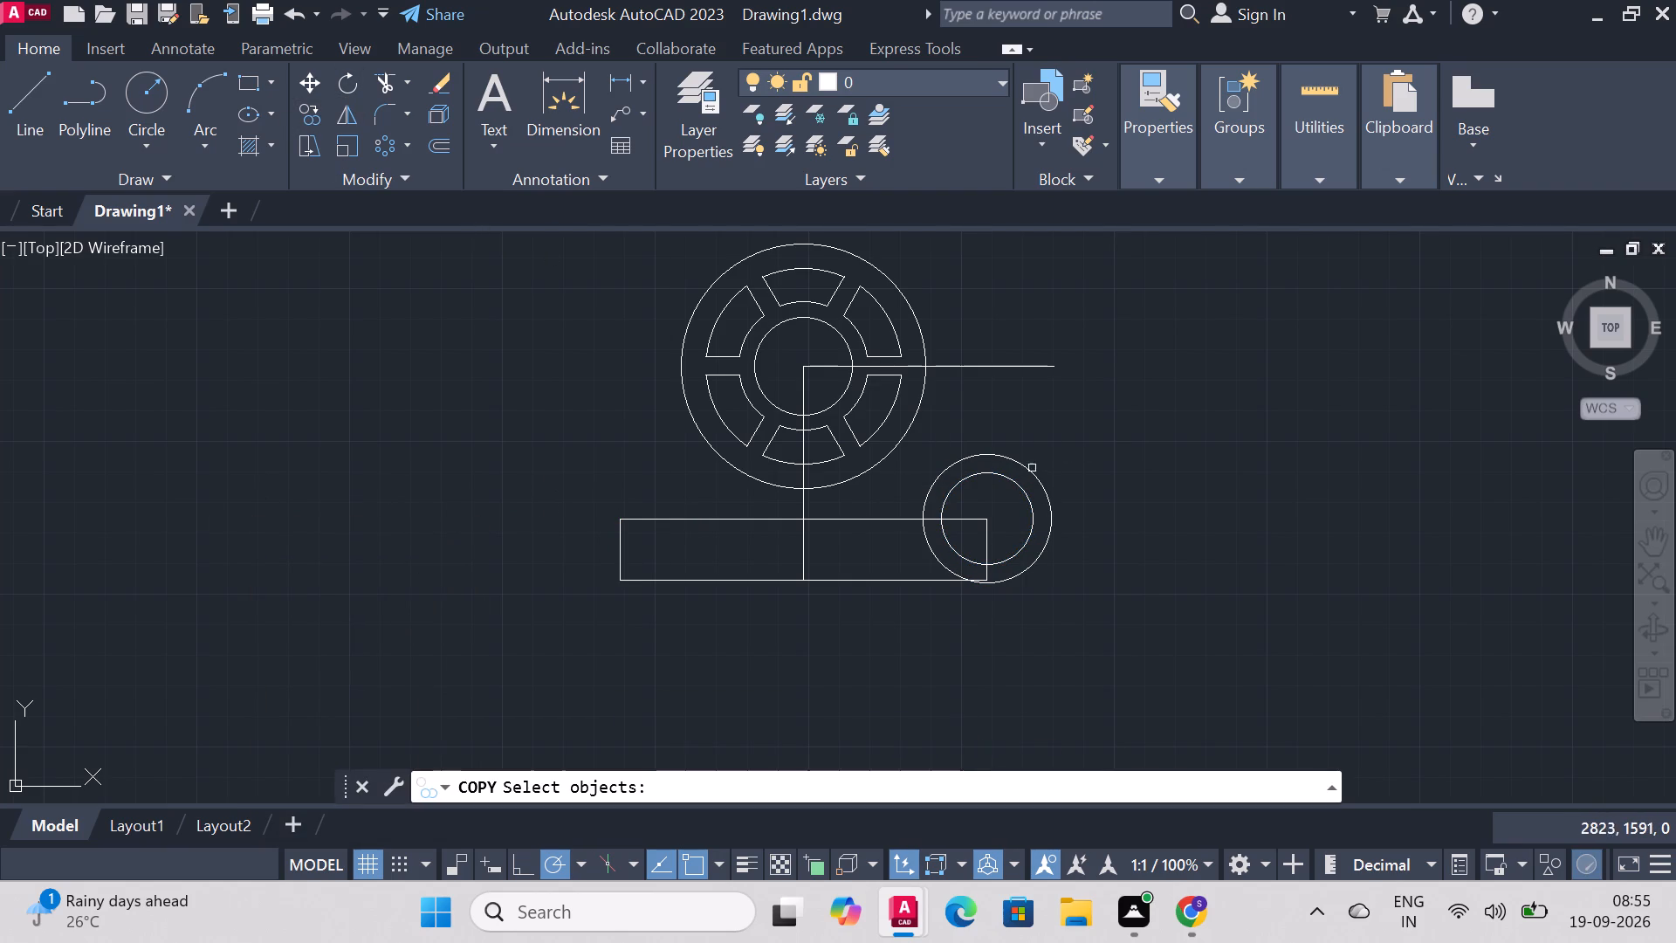
click(1021, 464)
click(1013, 482)
right_click(1190, 386)
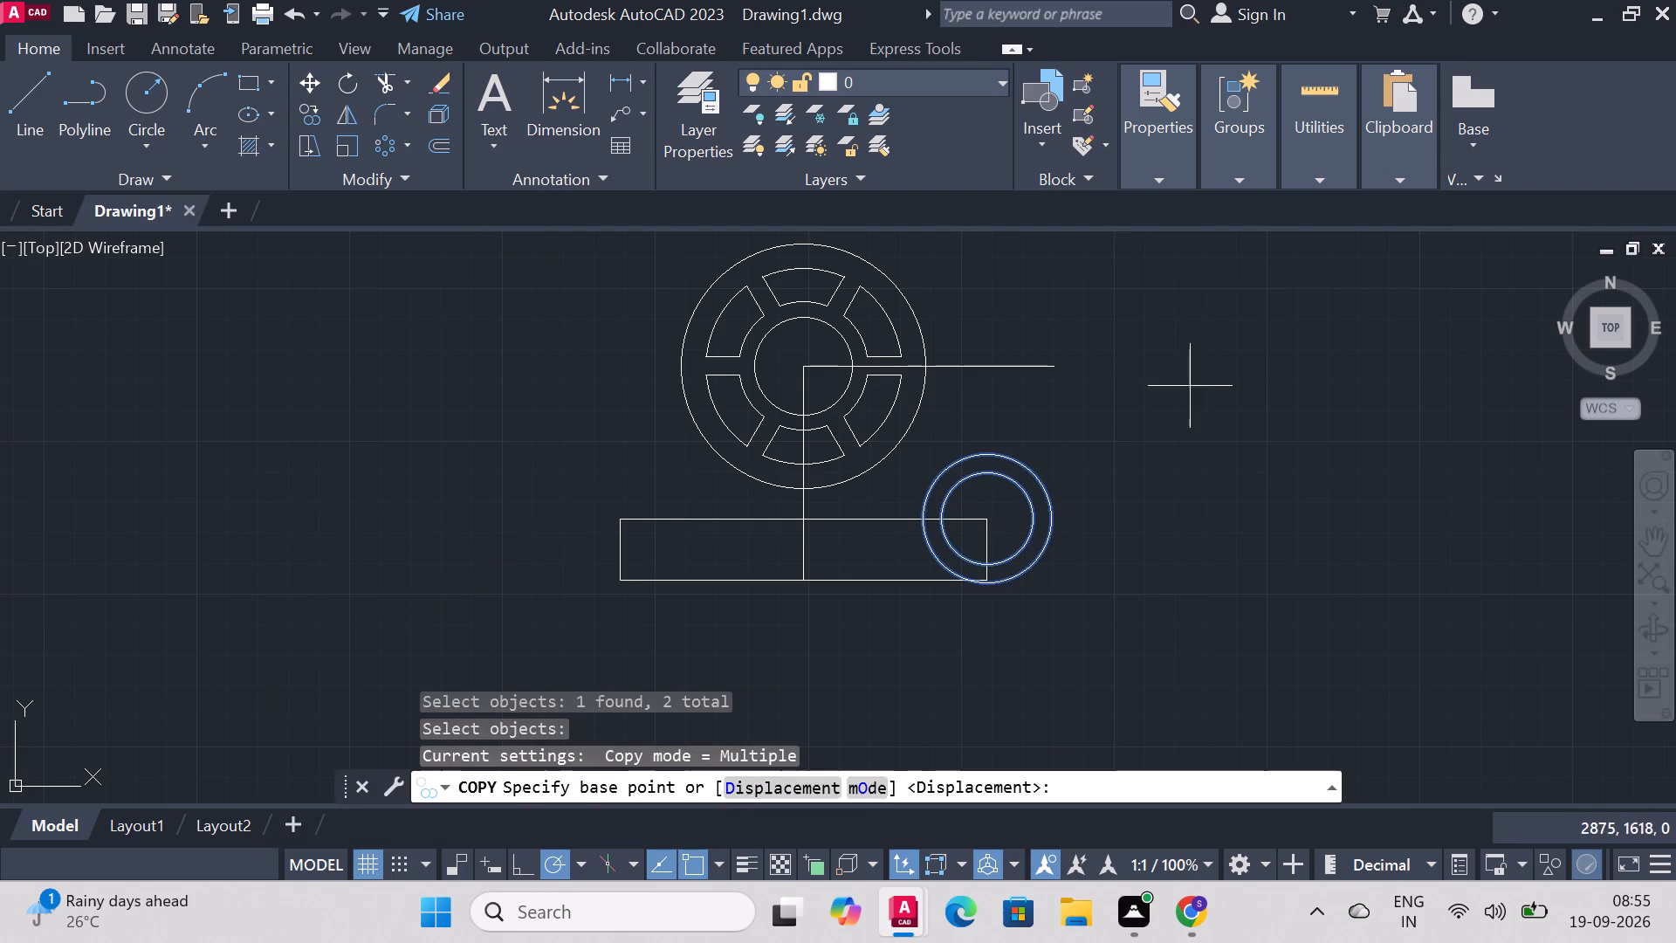
click(986, 516)
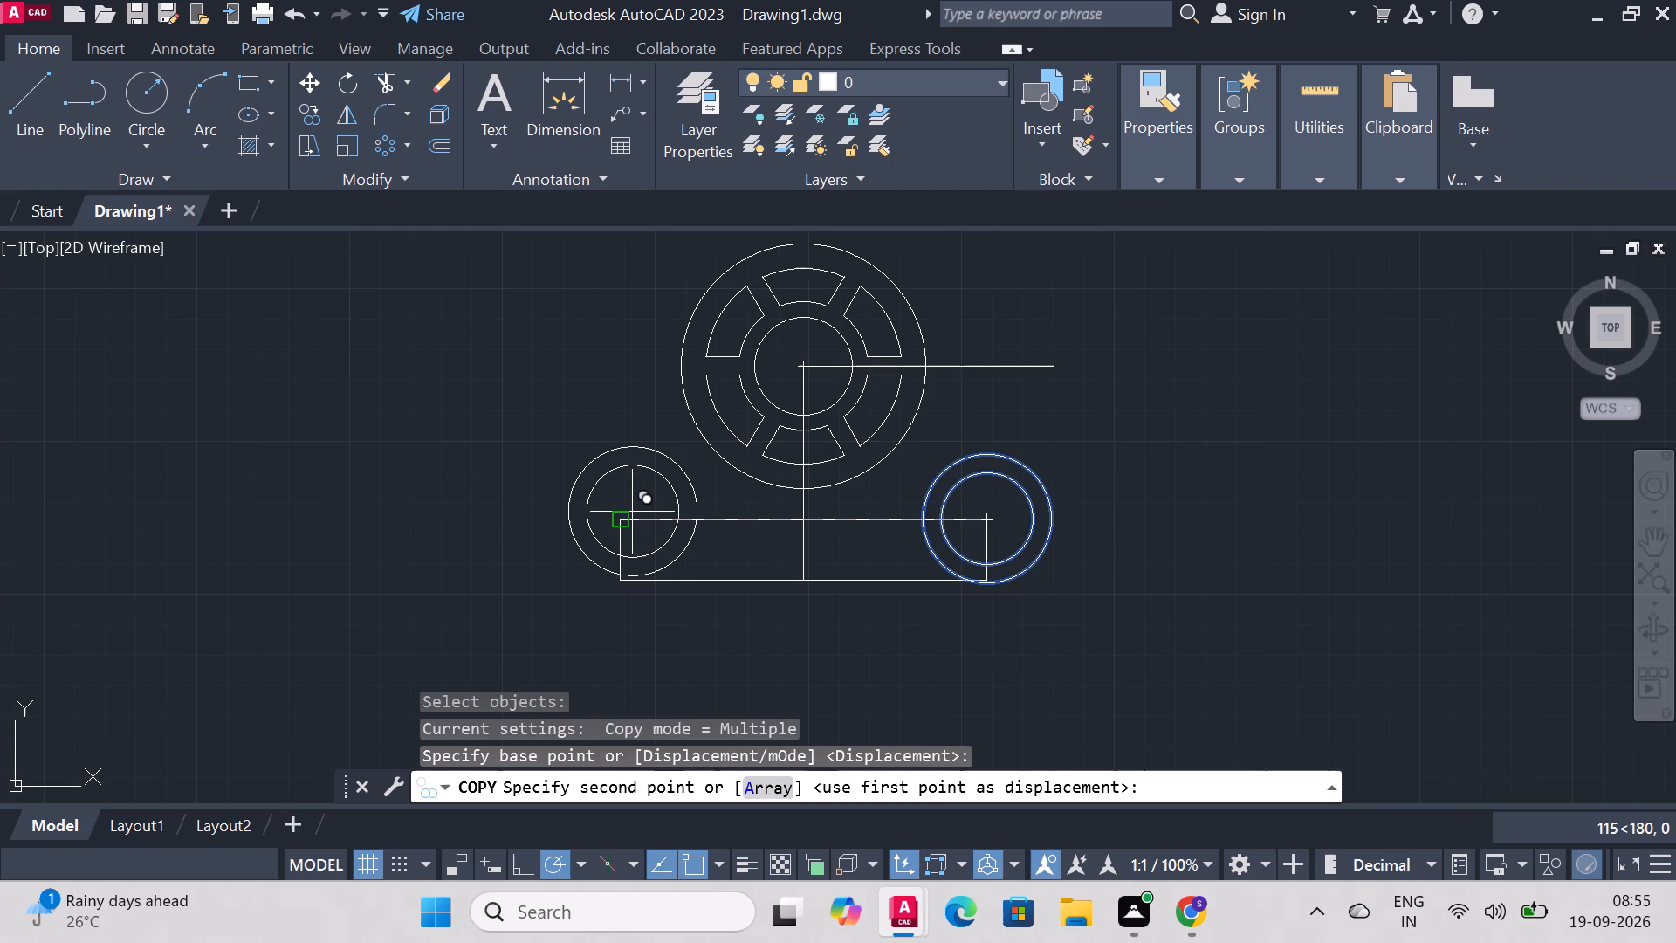
click(618, 526)
right_click(1203, 376)
click(1258, 389)
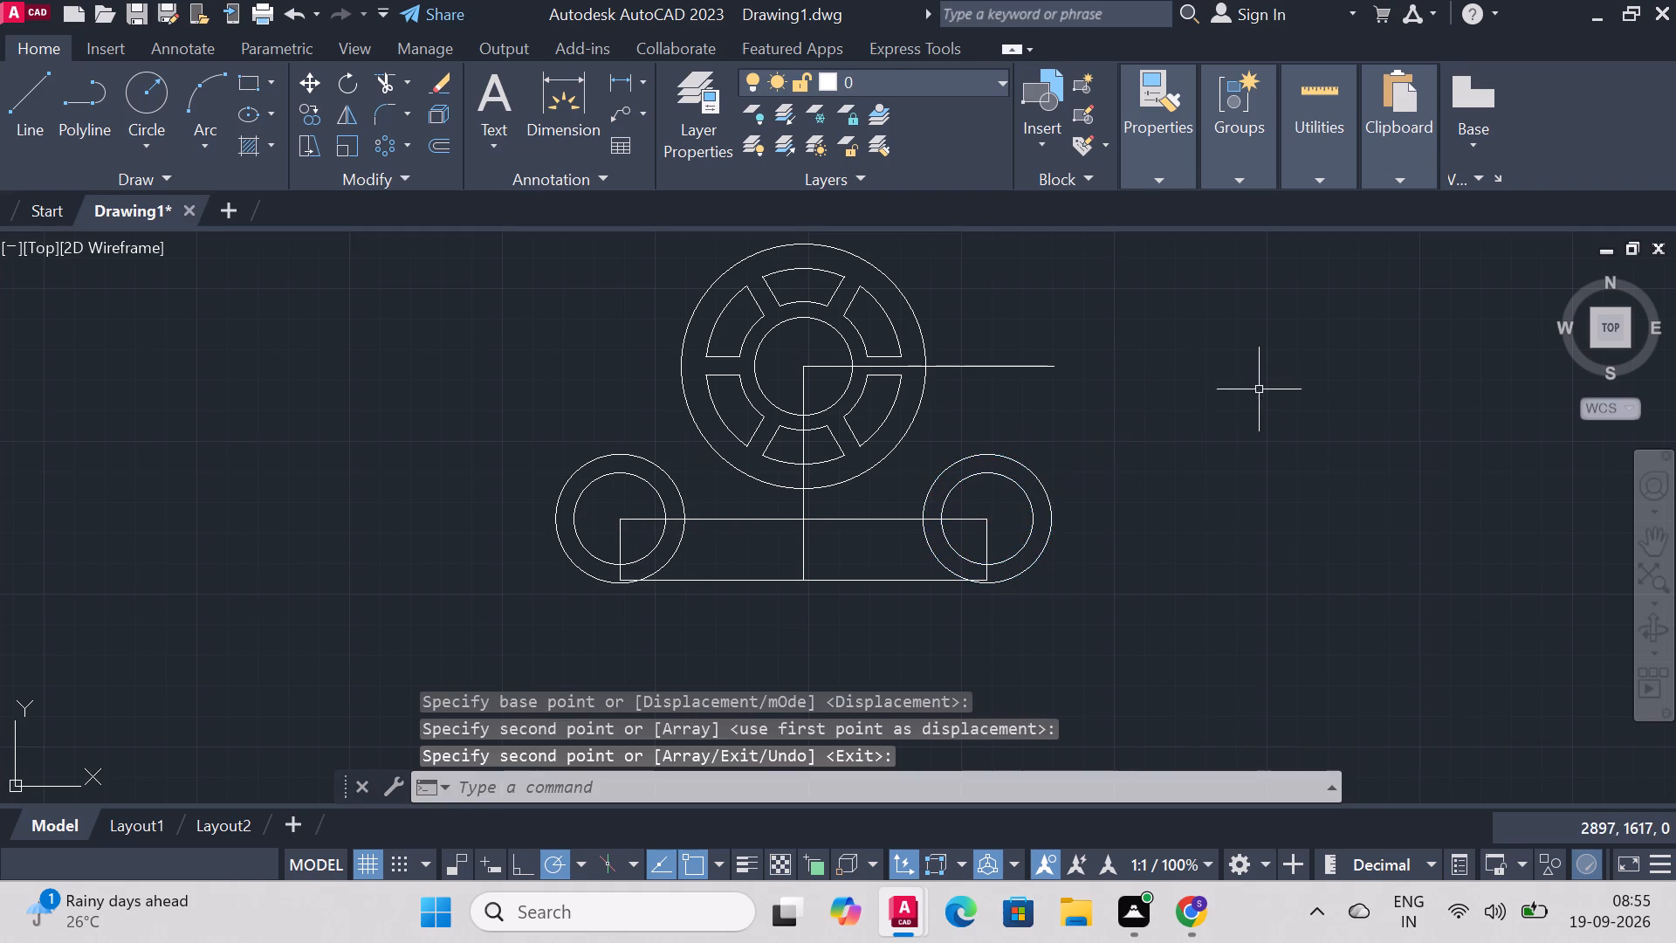
Copy the inner diameter 30 circle from the right corner to the midpoint of the base's bottom edge.
click(323, 114)
click(1038, 523)
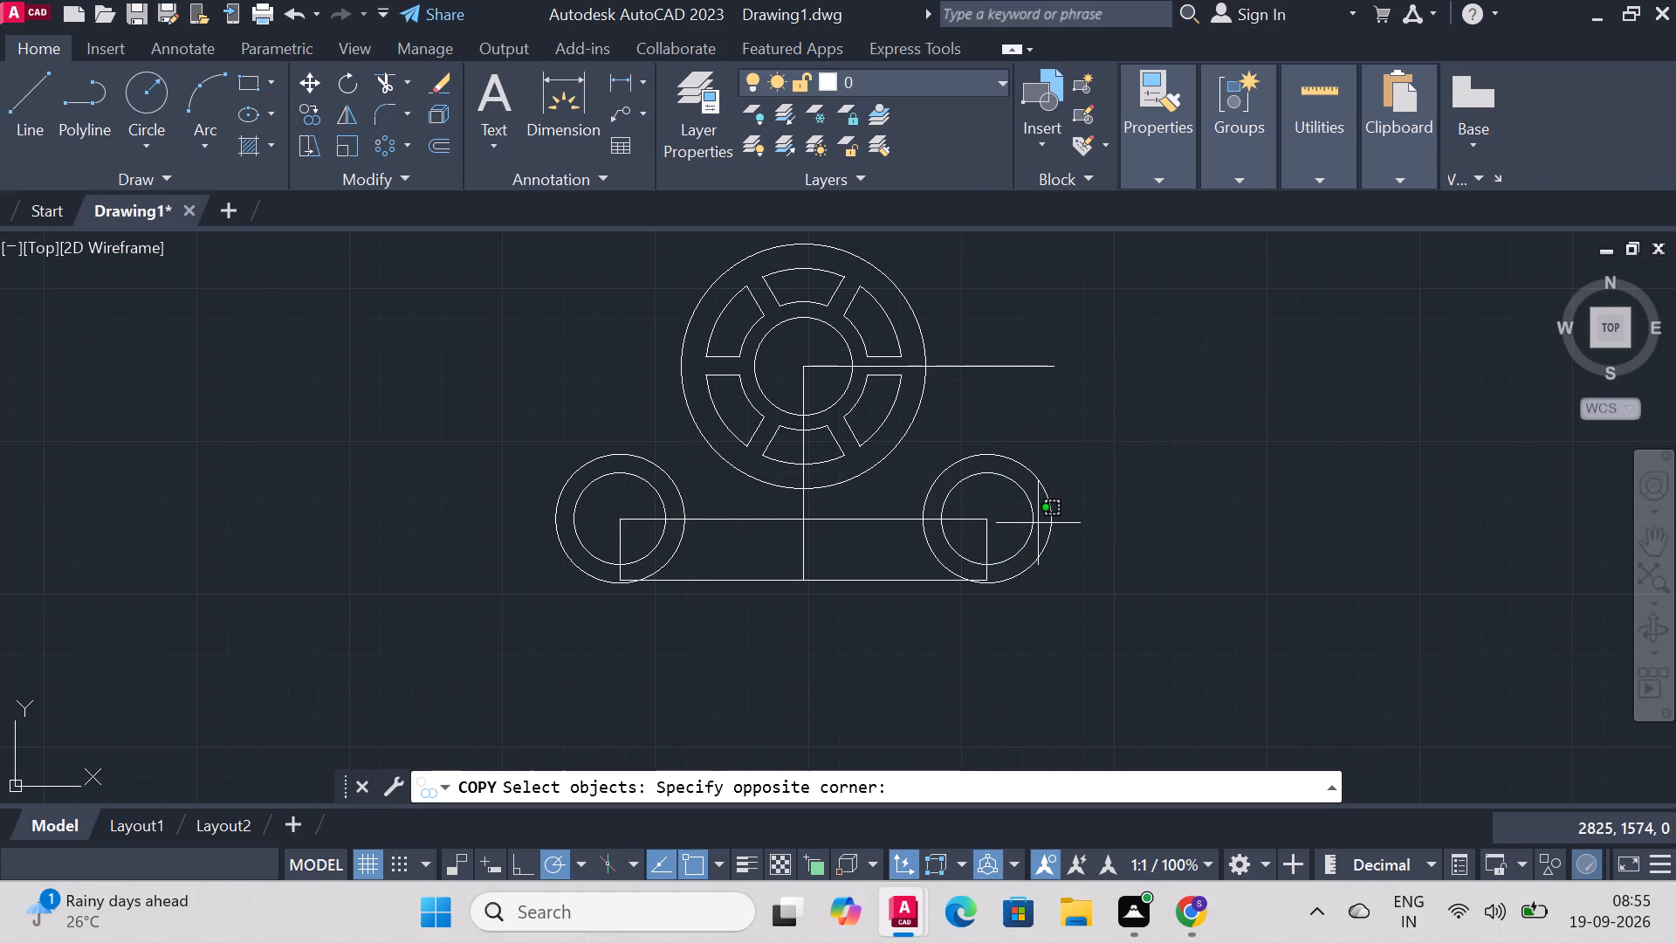
click(1029, 517)
right_click(1194, 458)
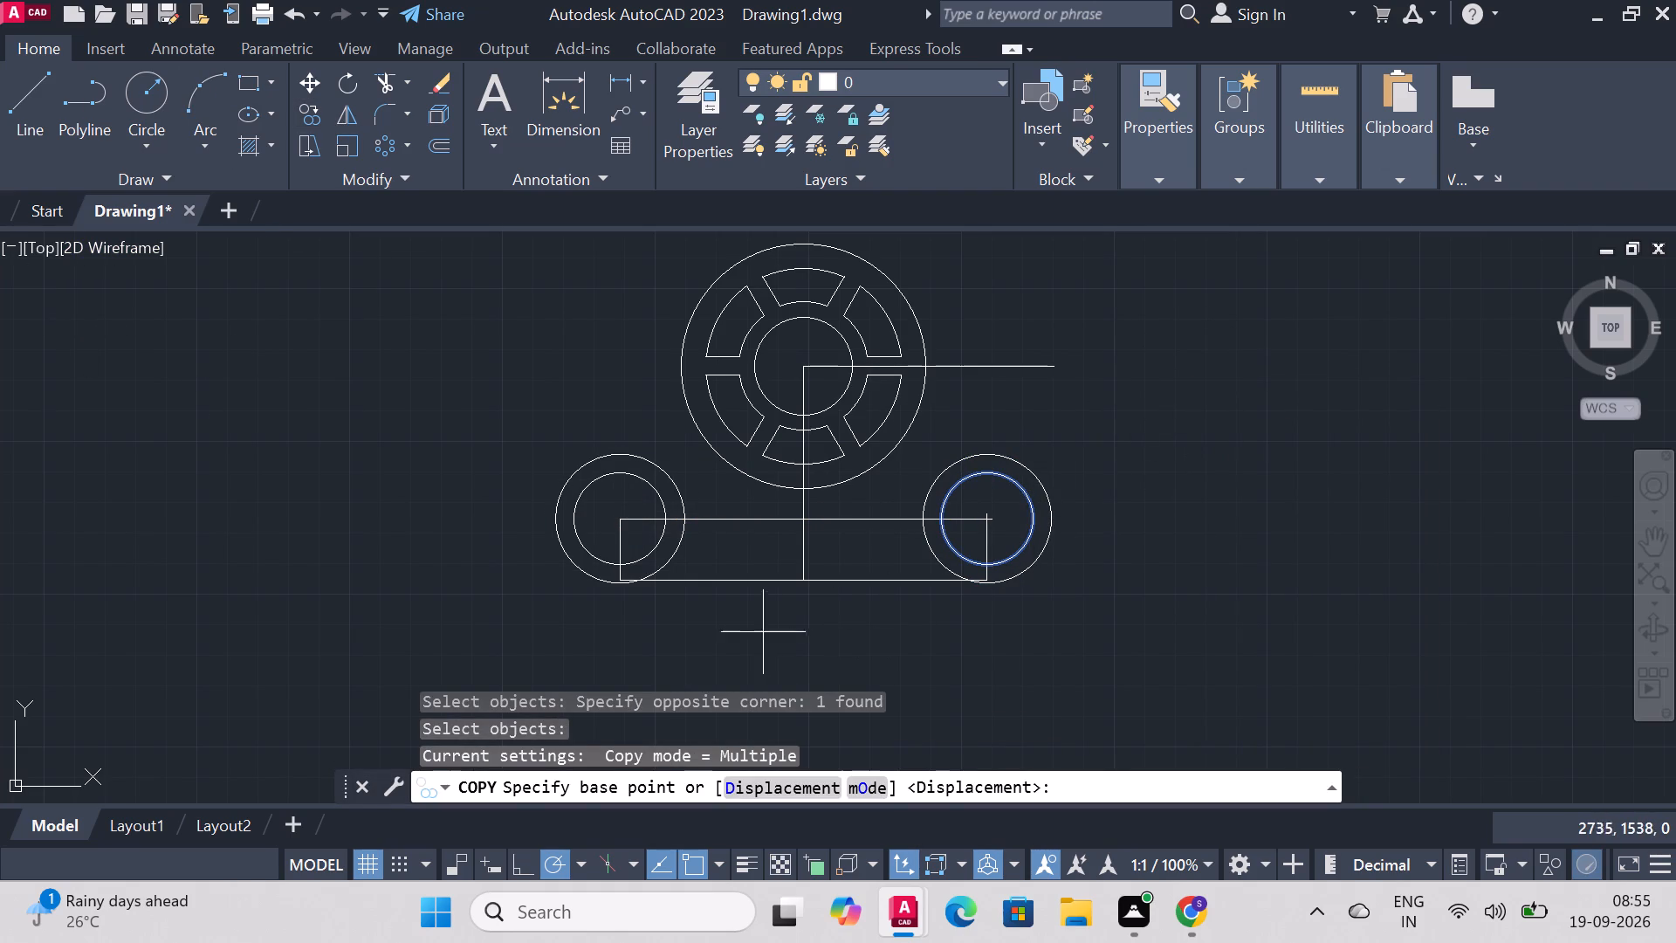
click(988, 520)
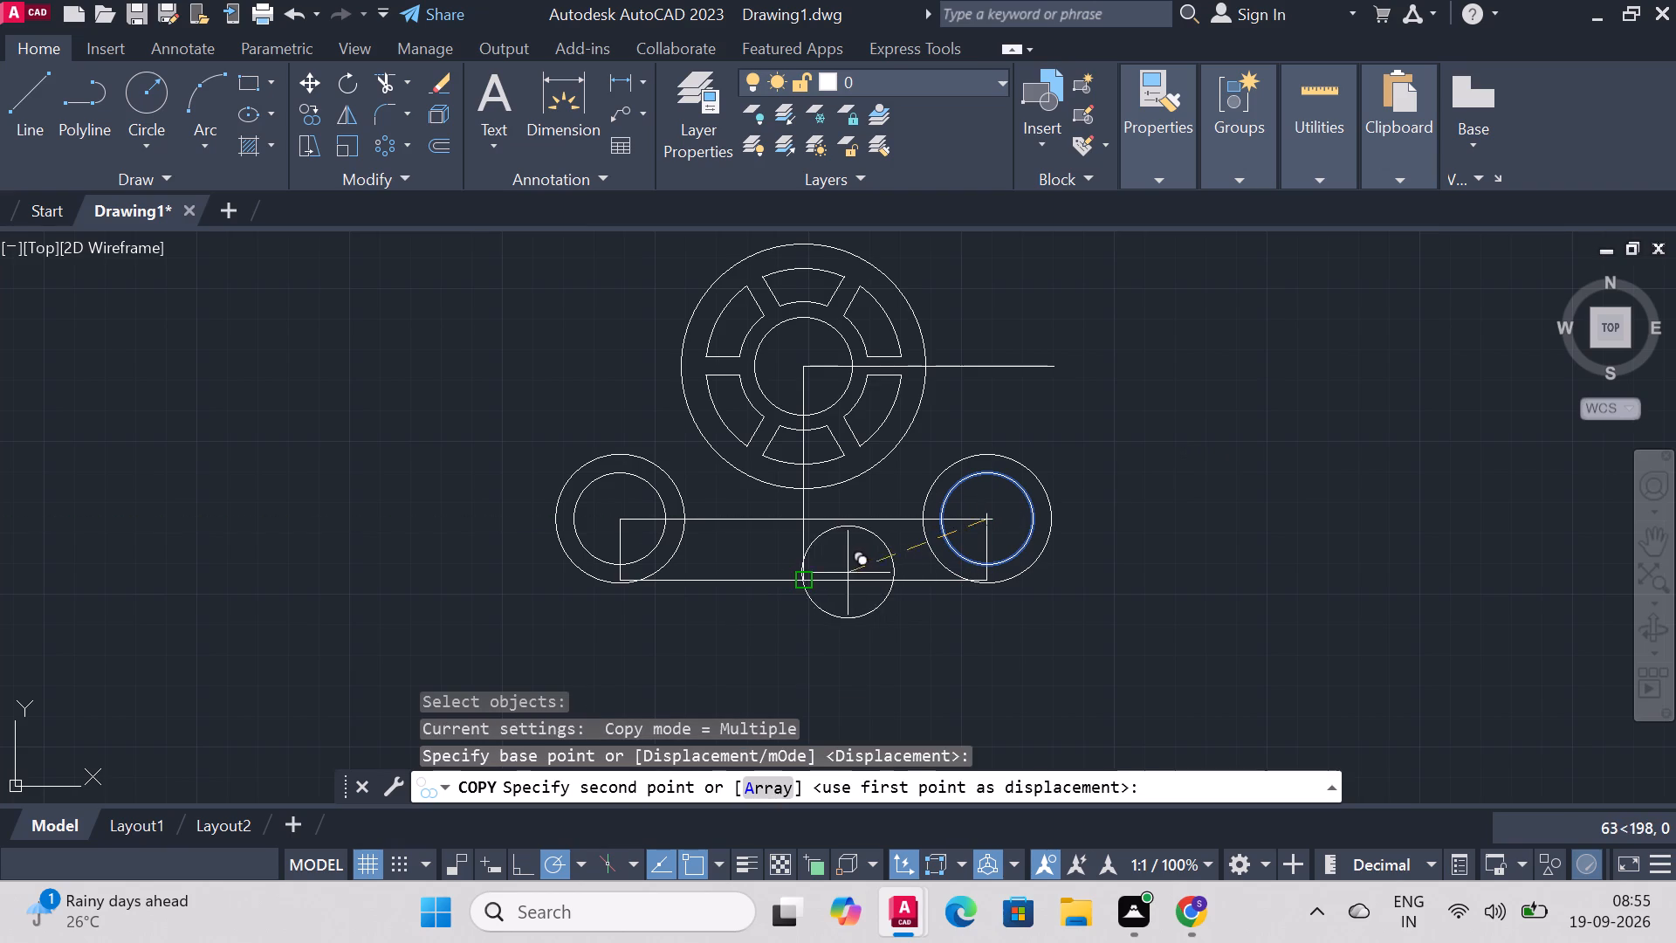
click(805, 578)
right_click(1296, 483)
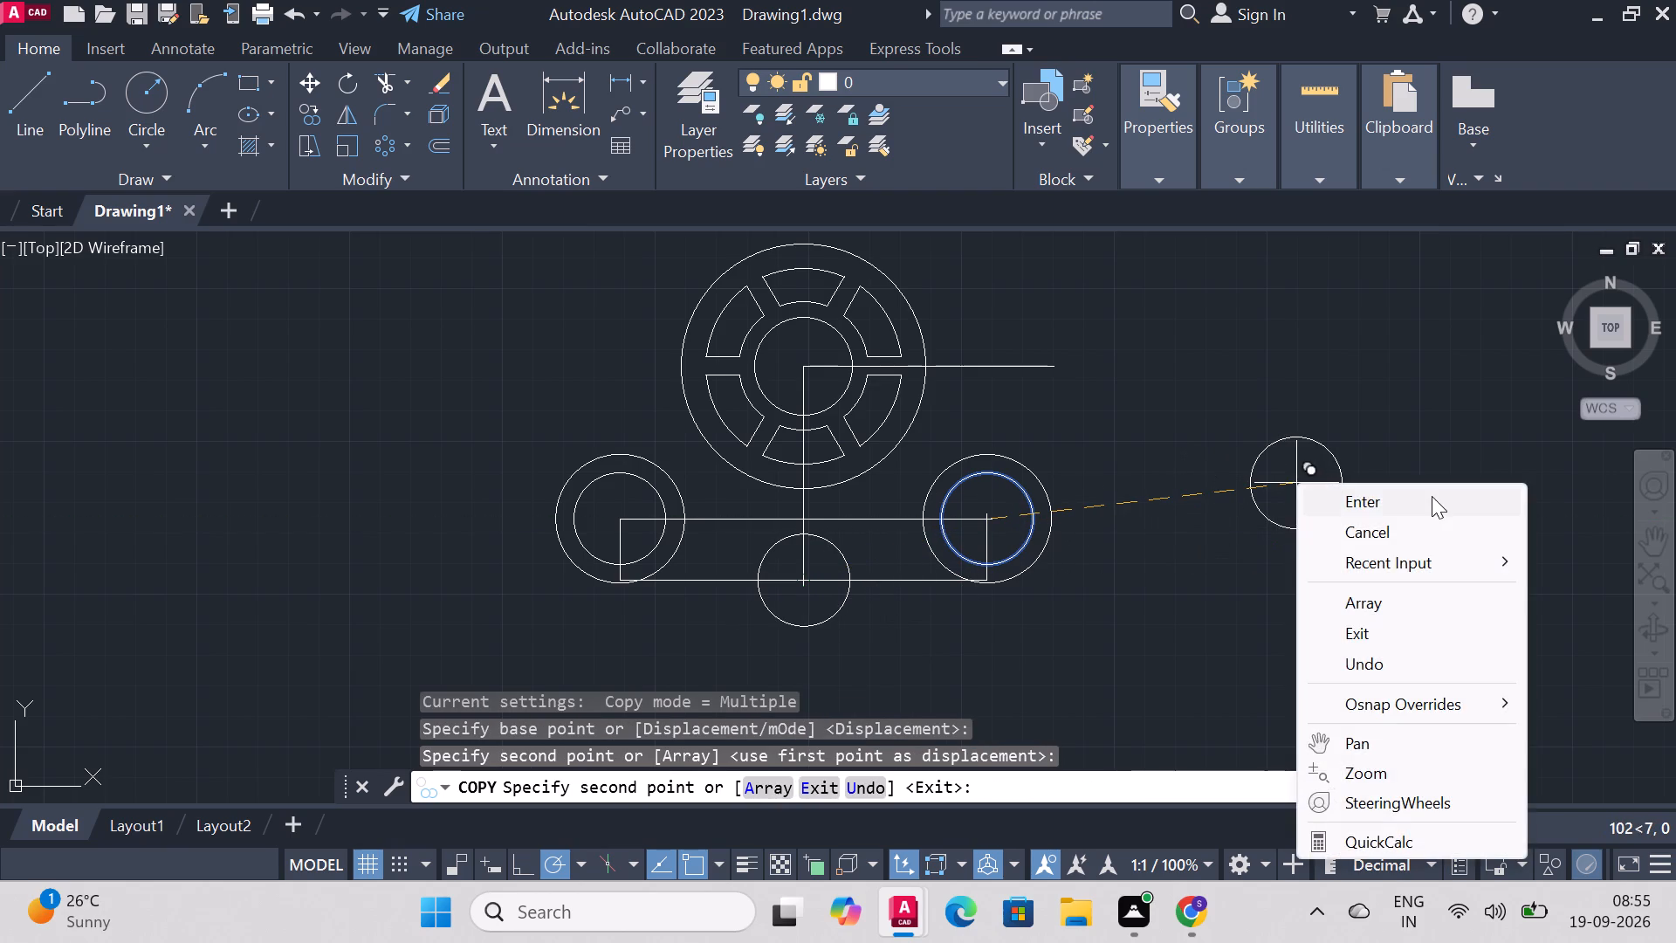
click(1432, 496)
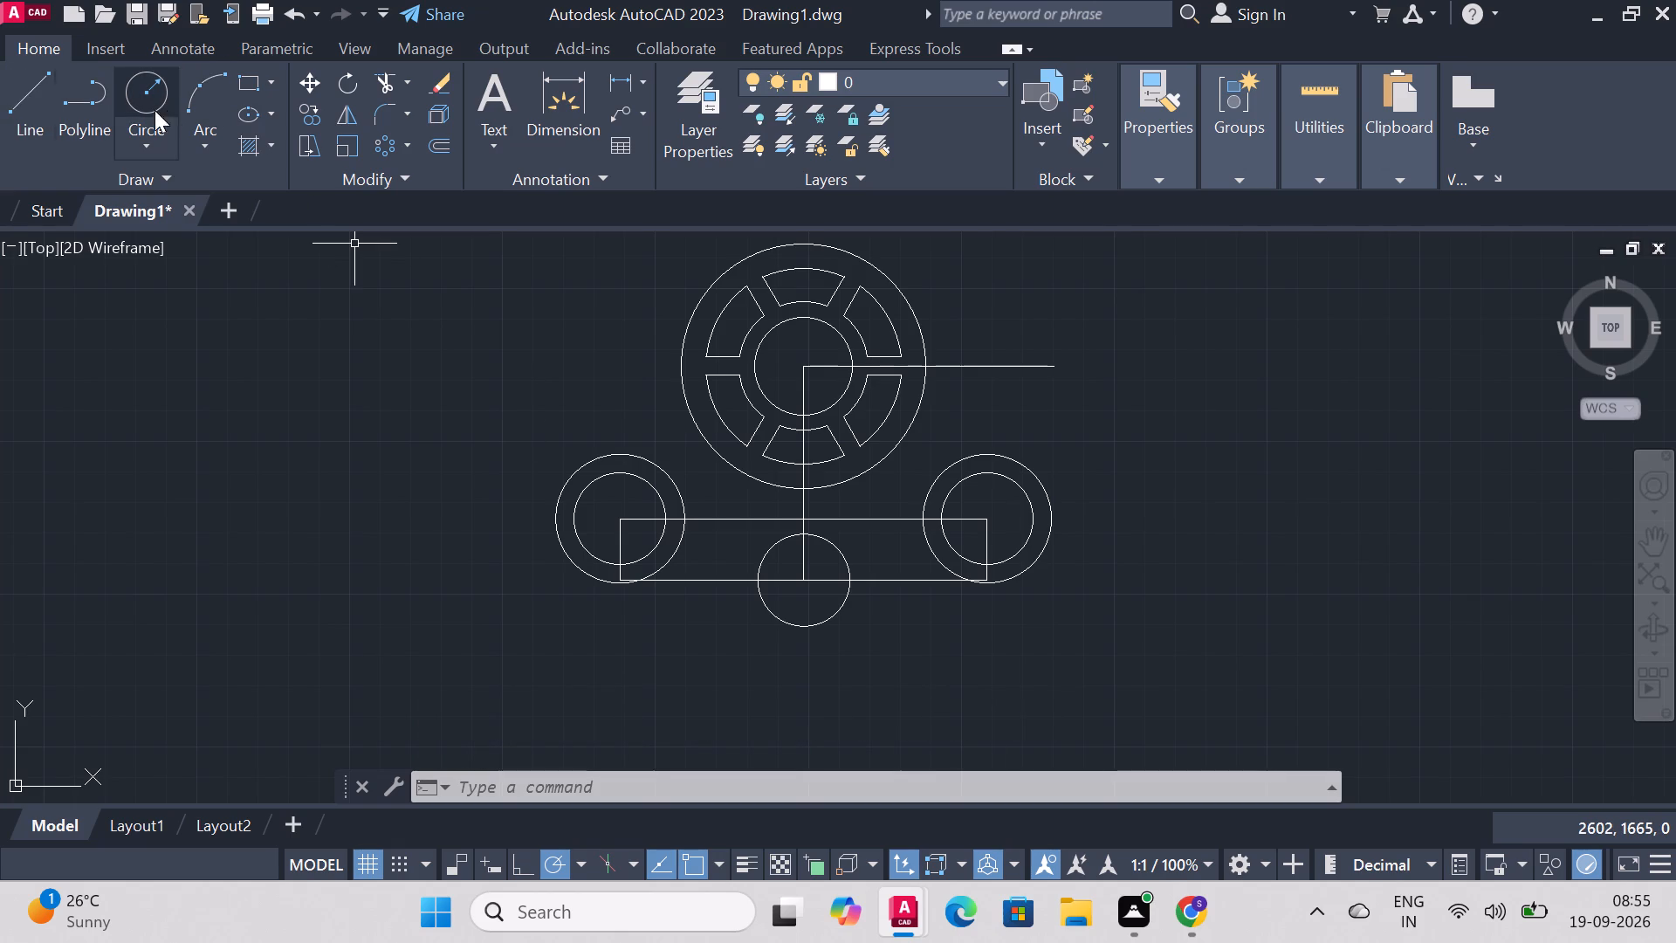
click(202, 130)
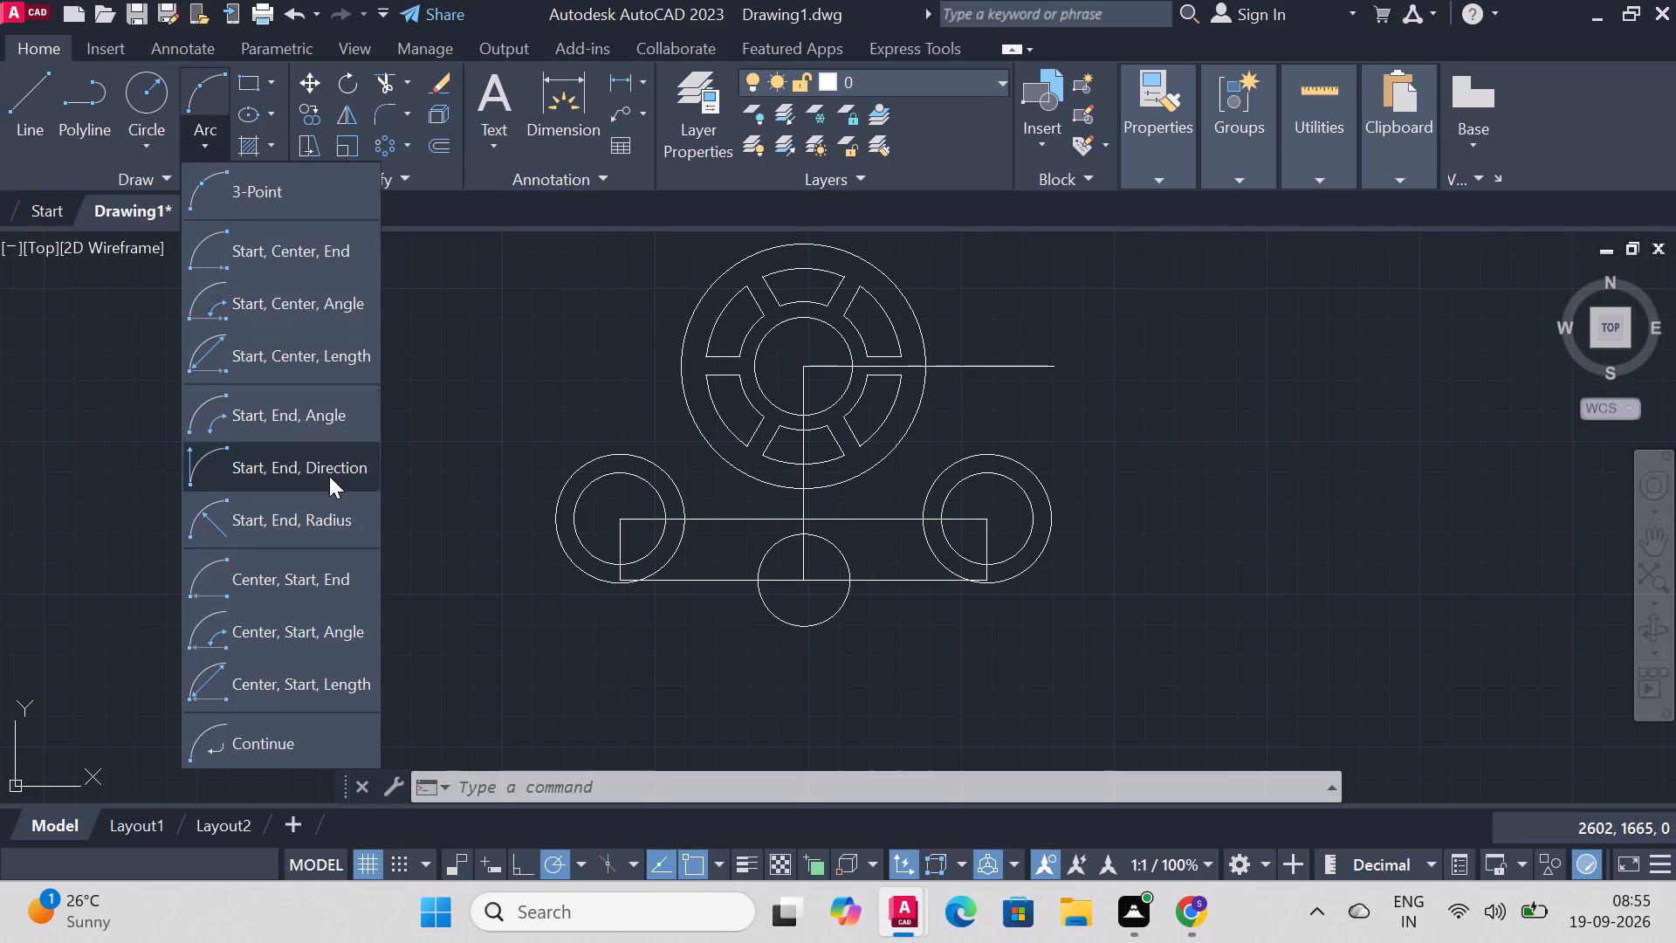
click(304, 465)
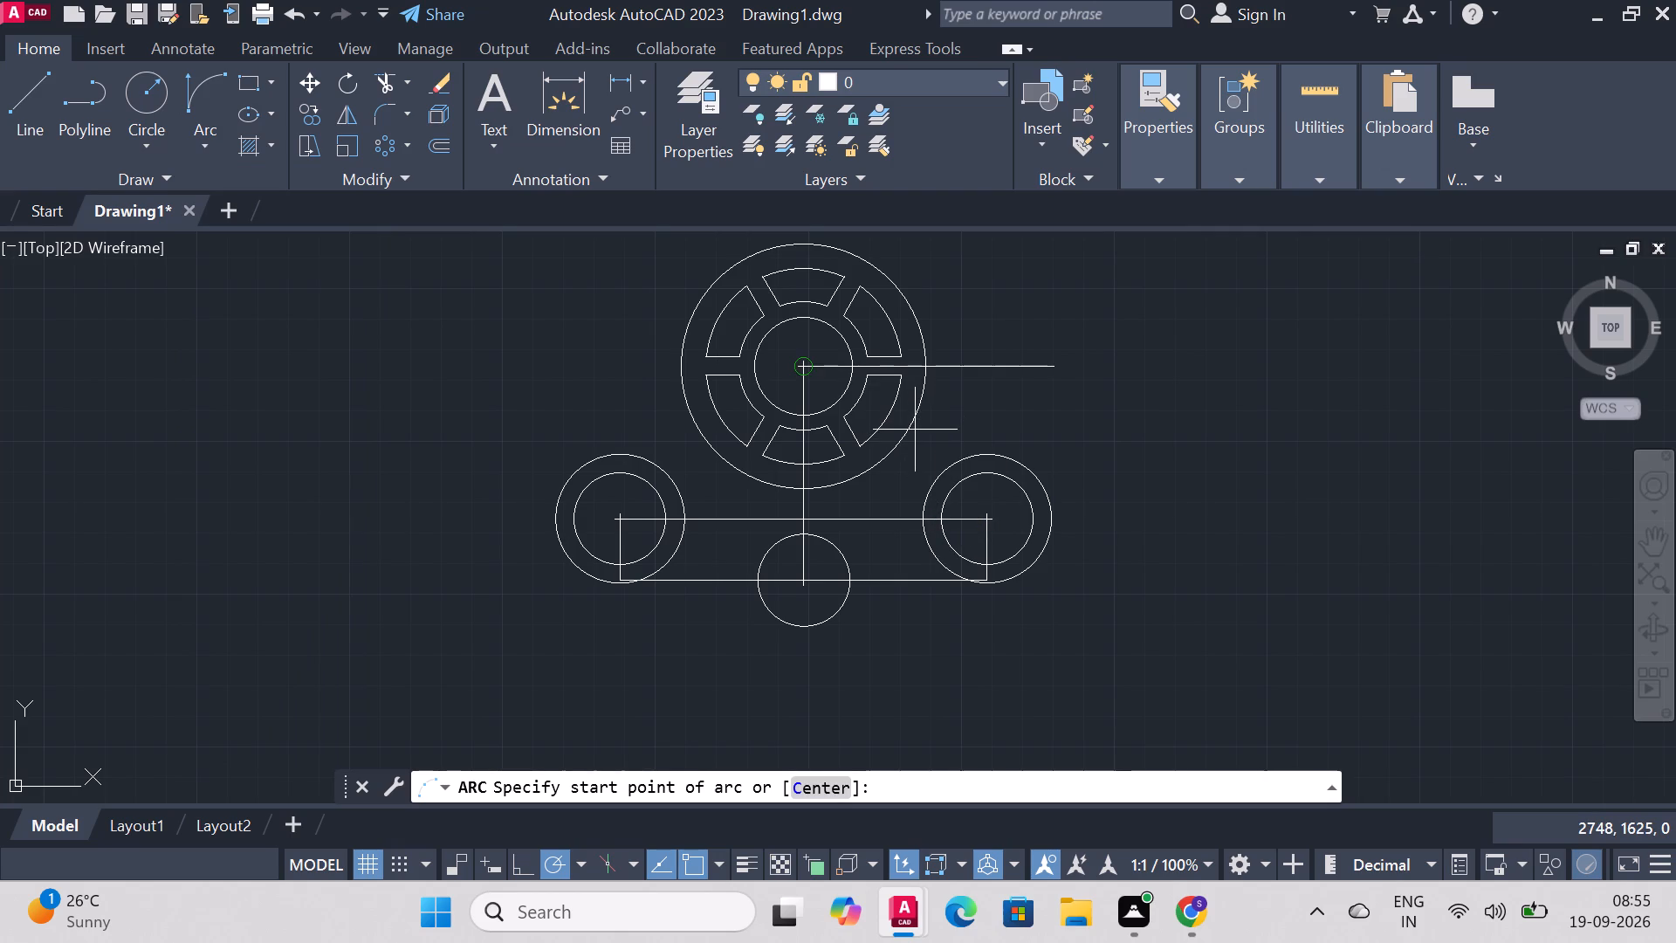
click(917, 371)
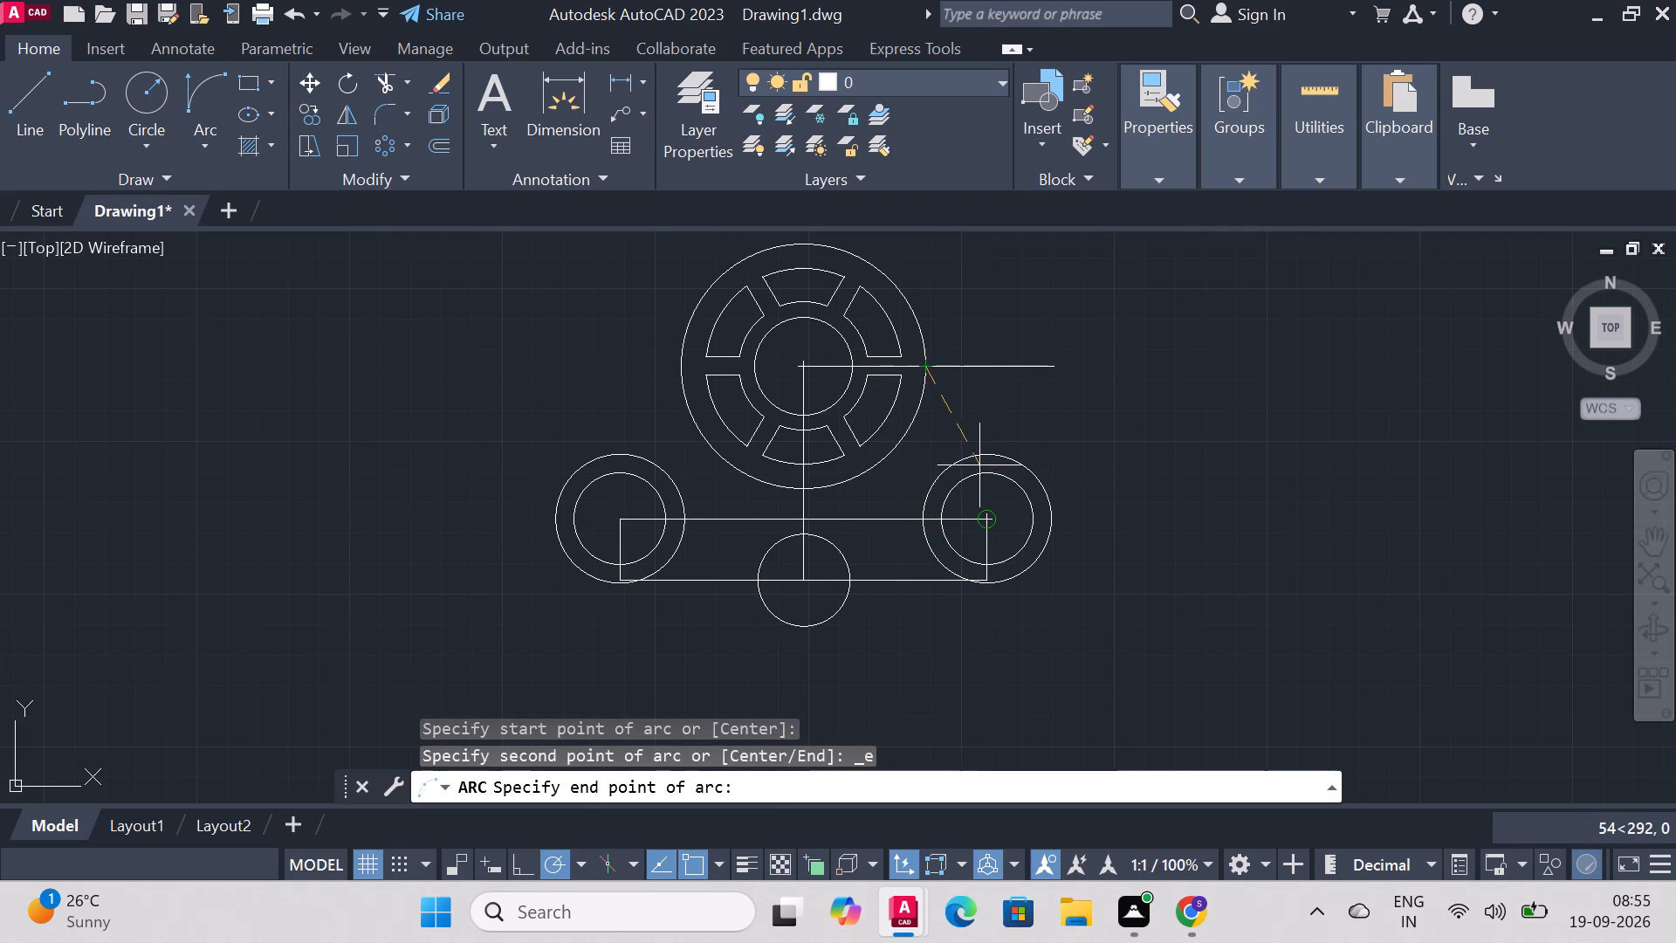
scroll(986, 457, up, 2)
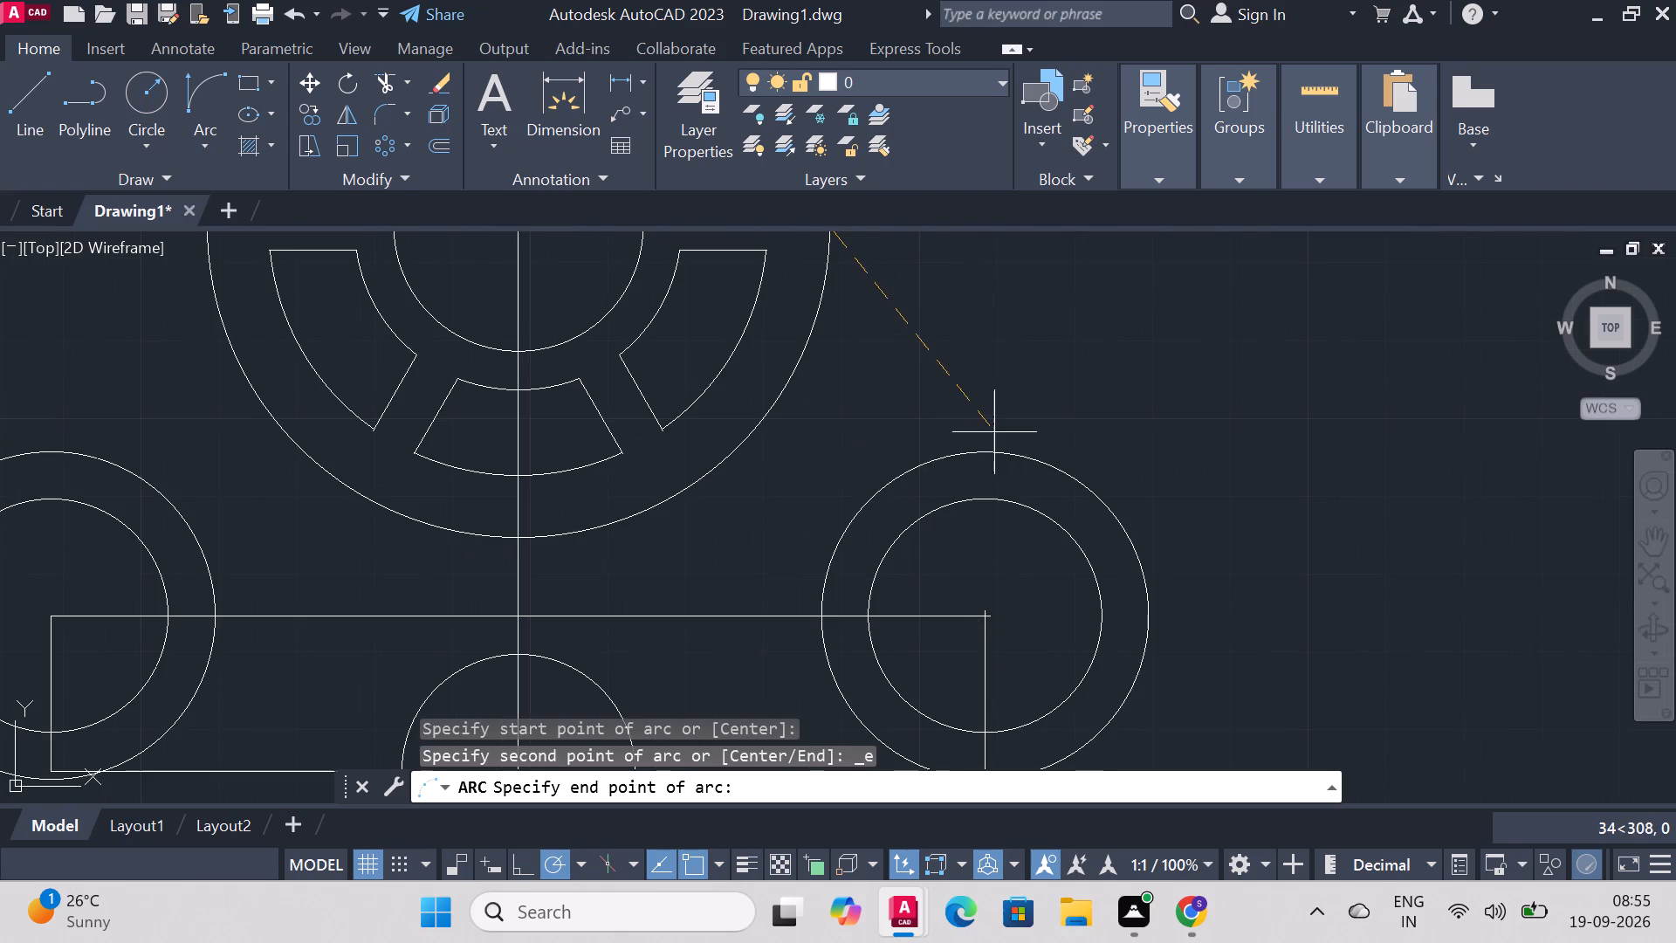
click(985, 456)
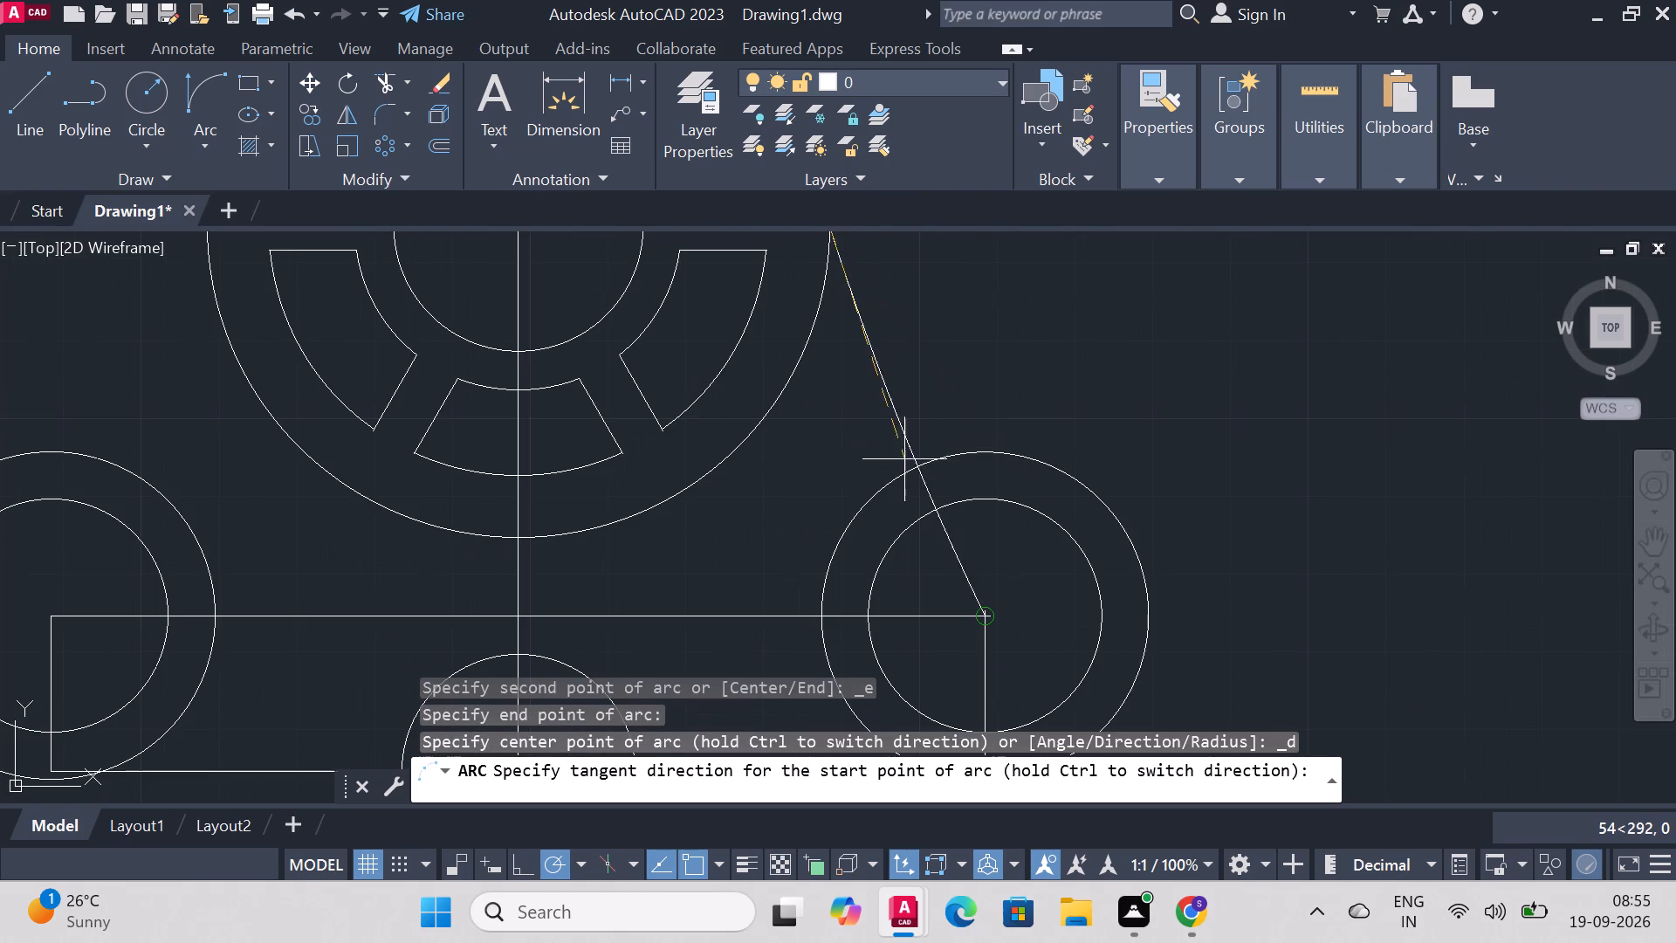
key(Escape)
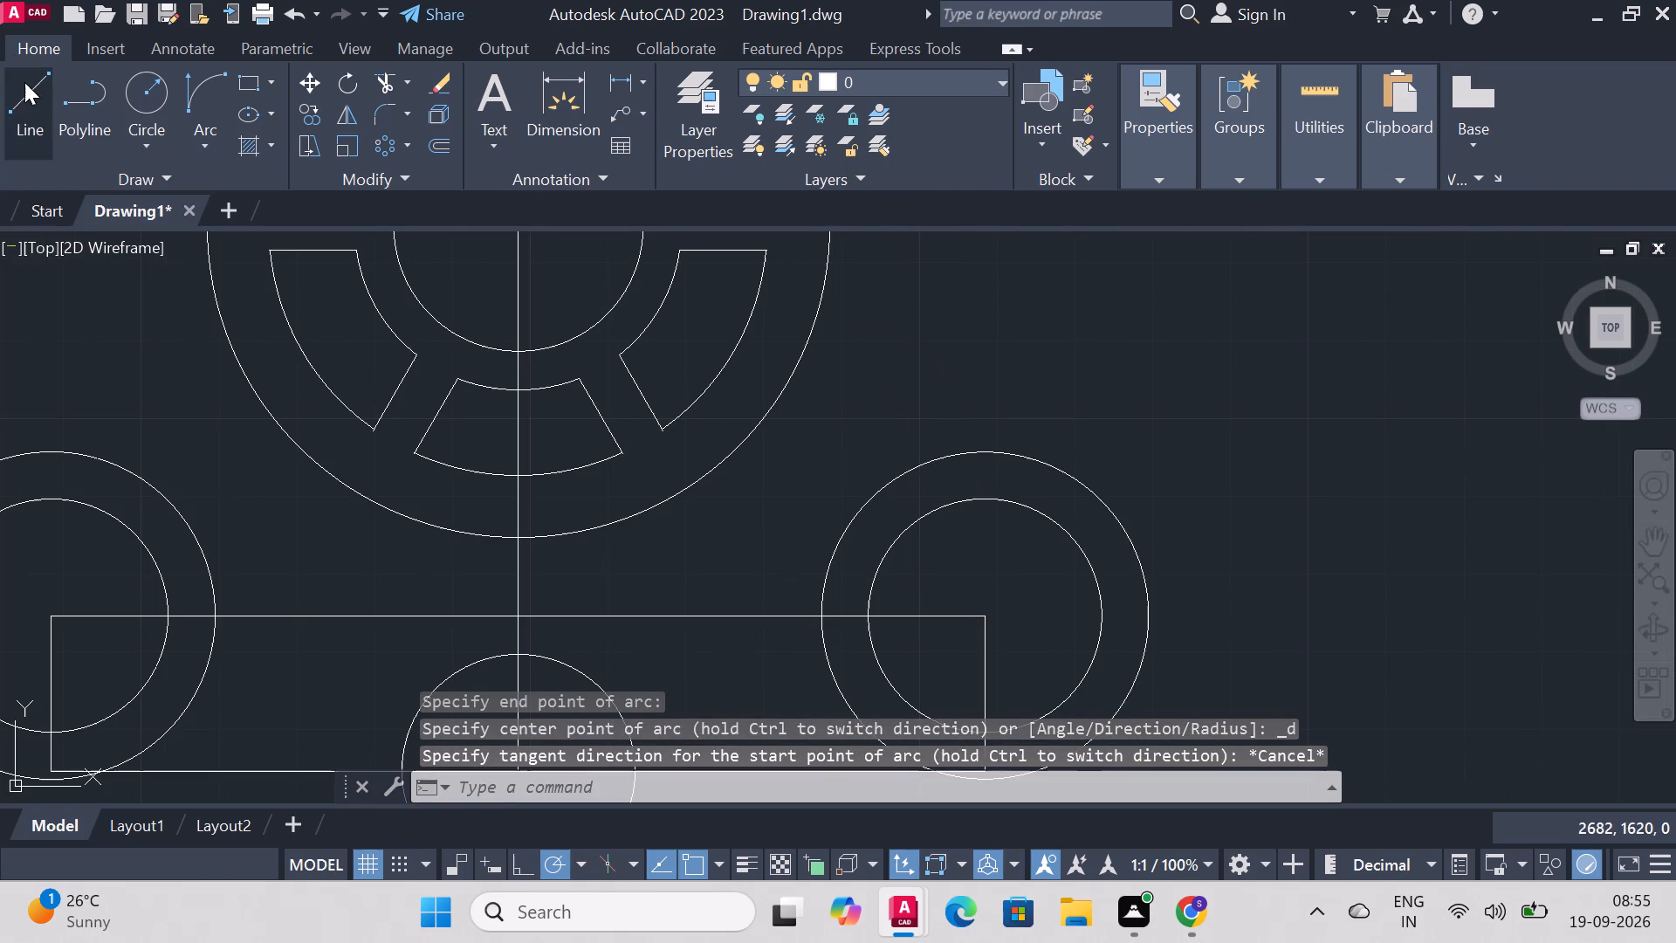
Draw a vertical line from the right corner circles' center up to the top of the outer radius 21 circle.
click(25, 87)
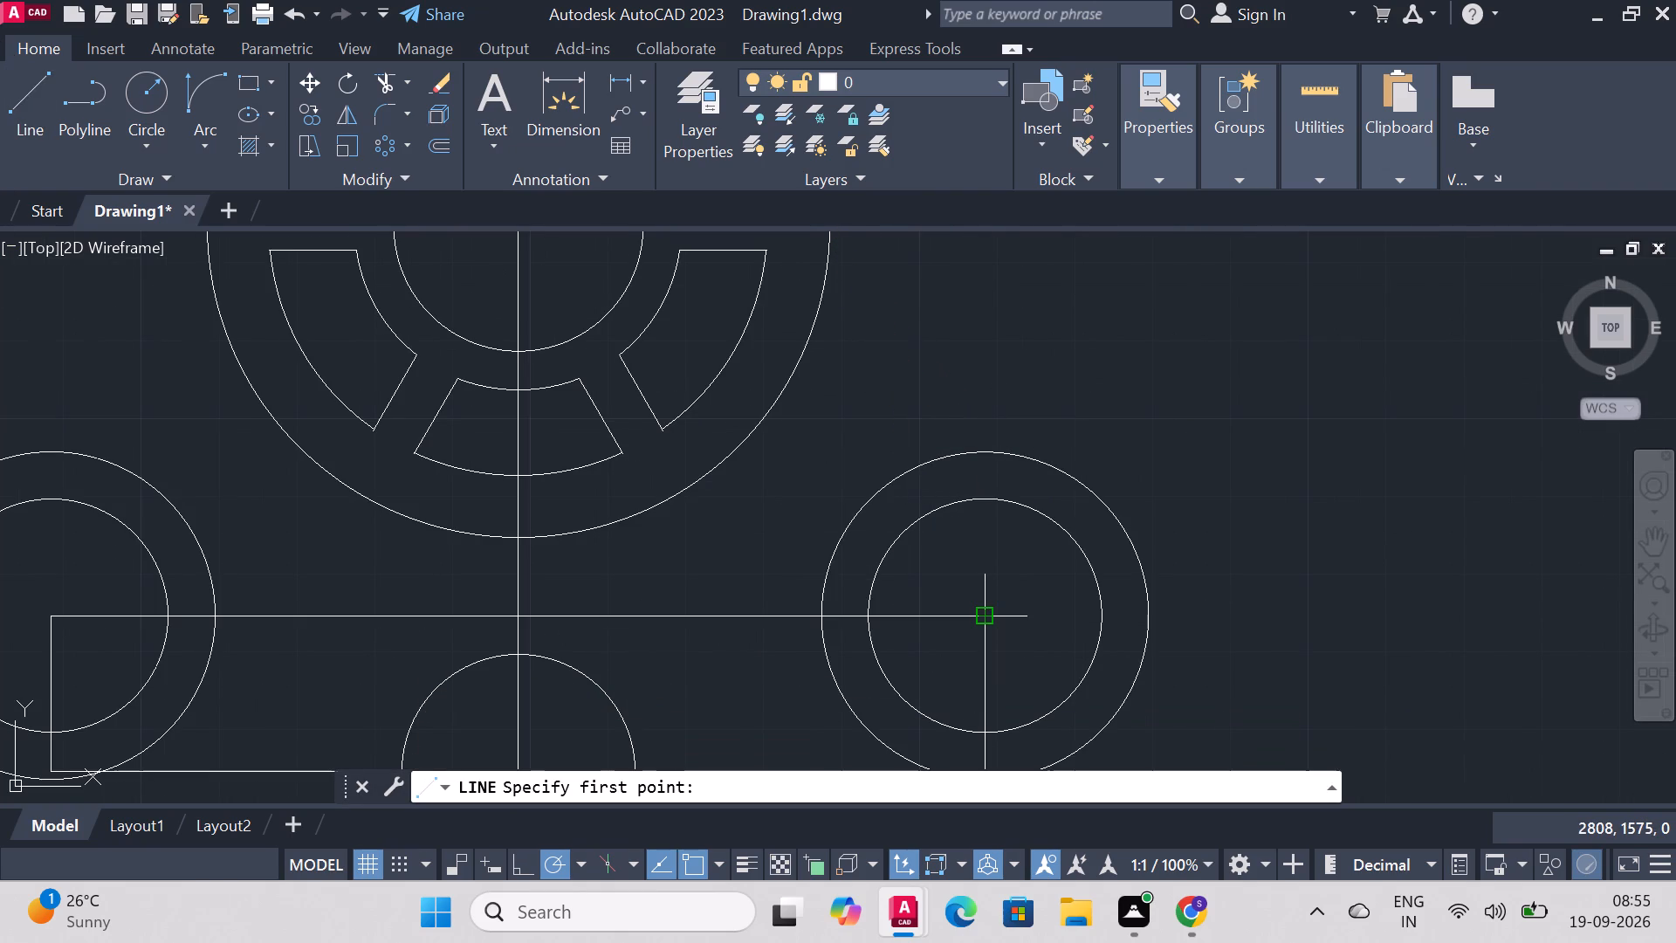
click(984, 623)
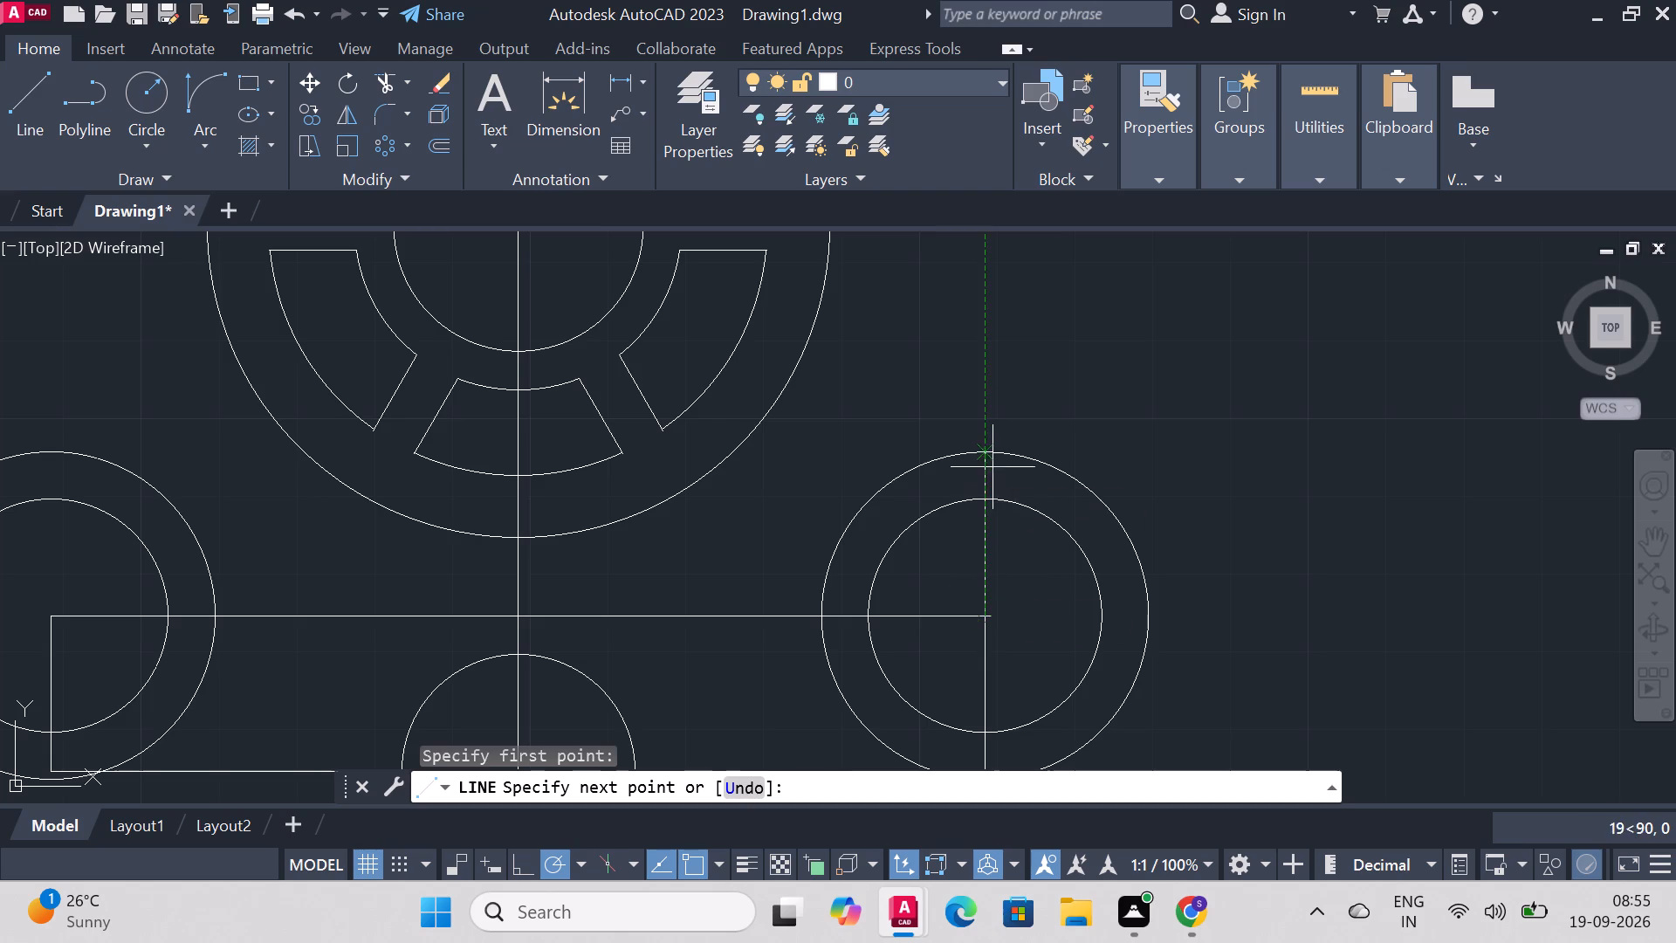
click(986, 457)
right_click(986, 457)
click(1071, 473)
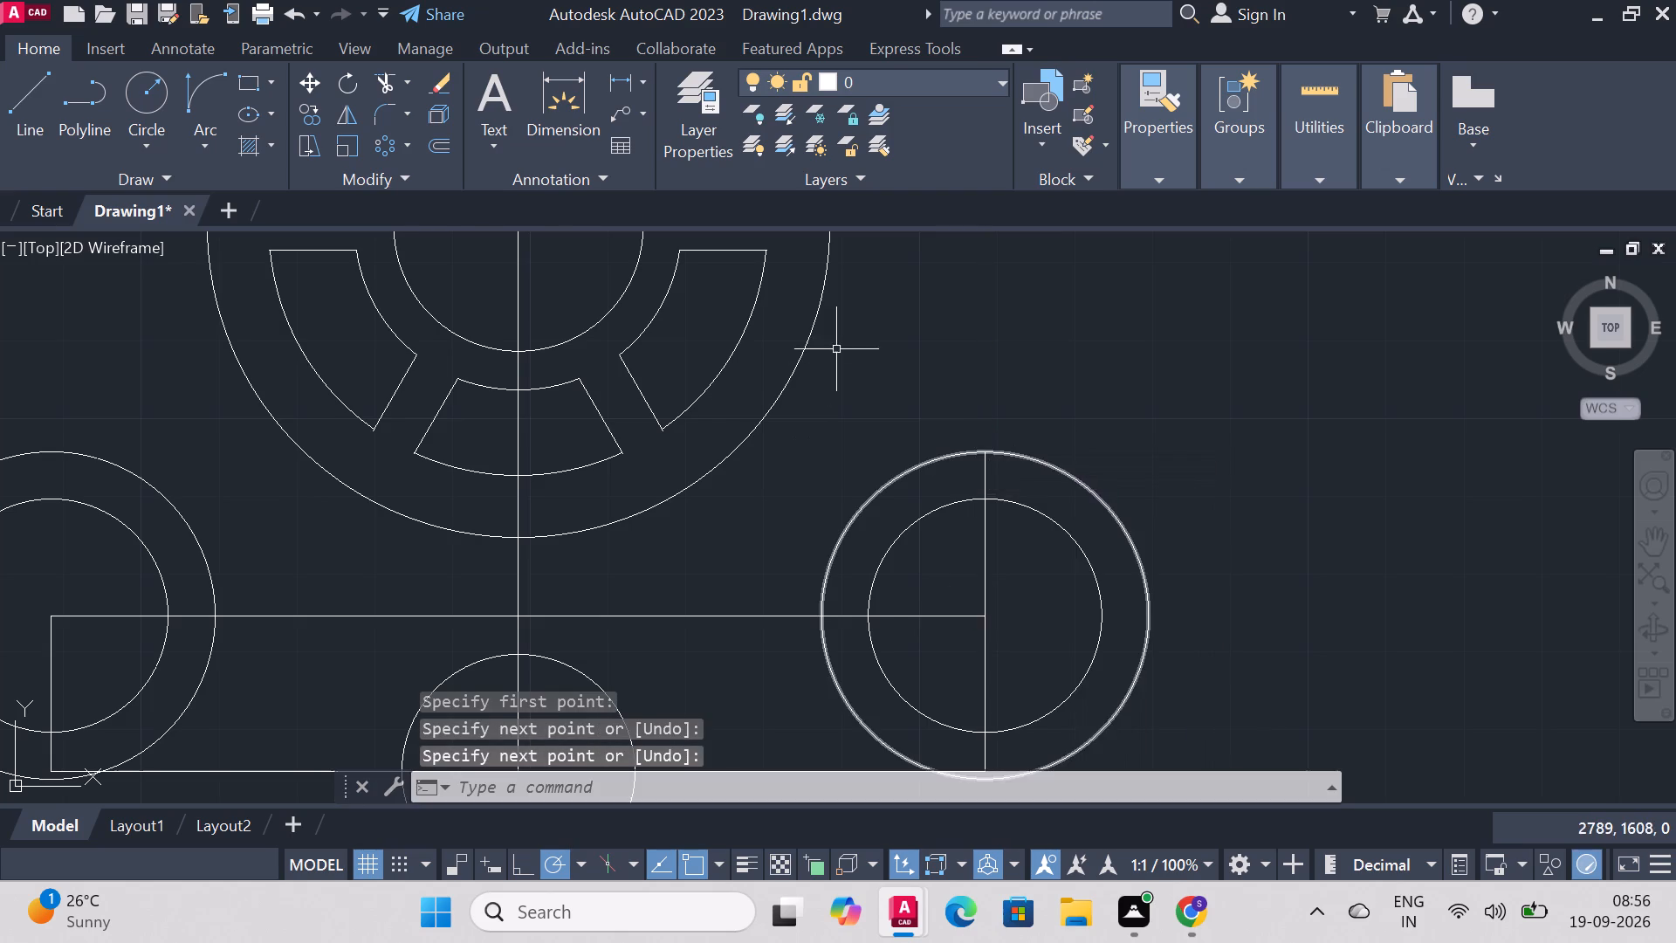
Draw a radius 20 start-end-radius arc from the wheel's right quadrant to the top of the right outer corner circle.
scroll(837, 347, down, 1)
click(131, 84)
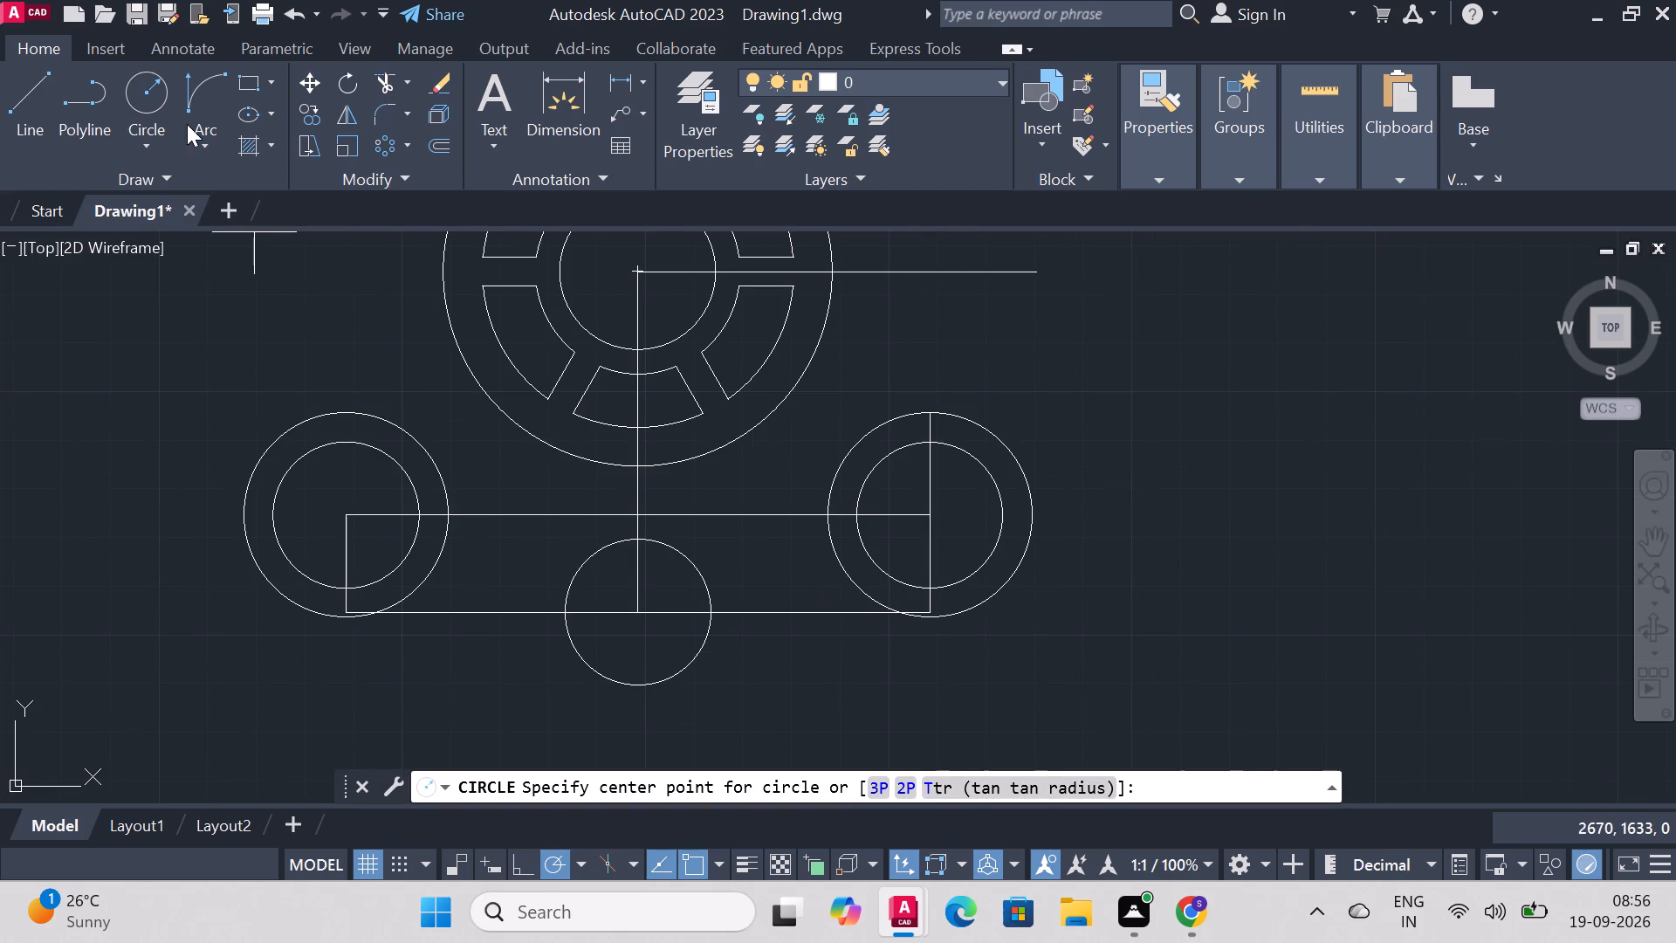
click(207, 134)
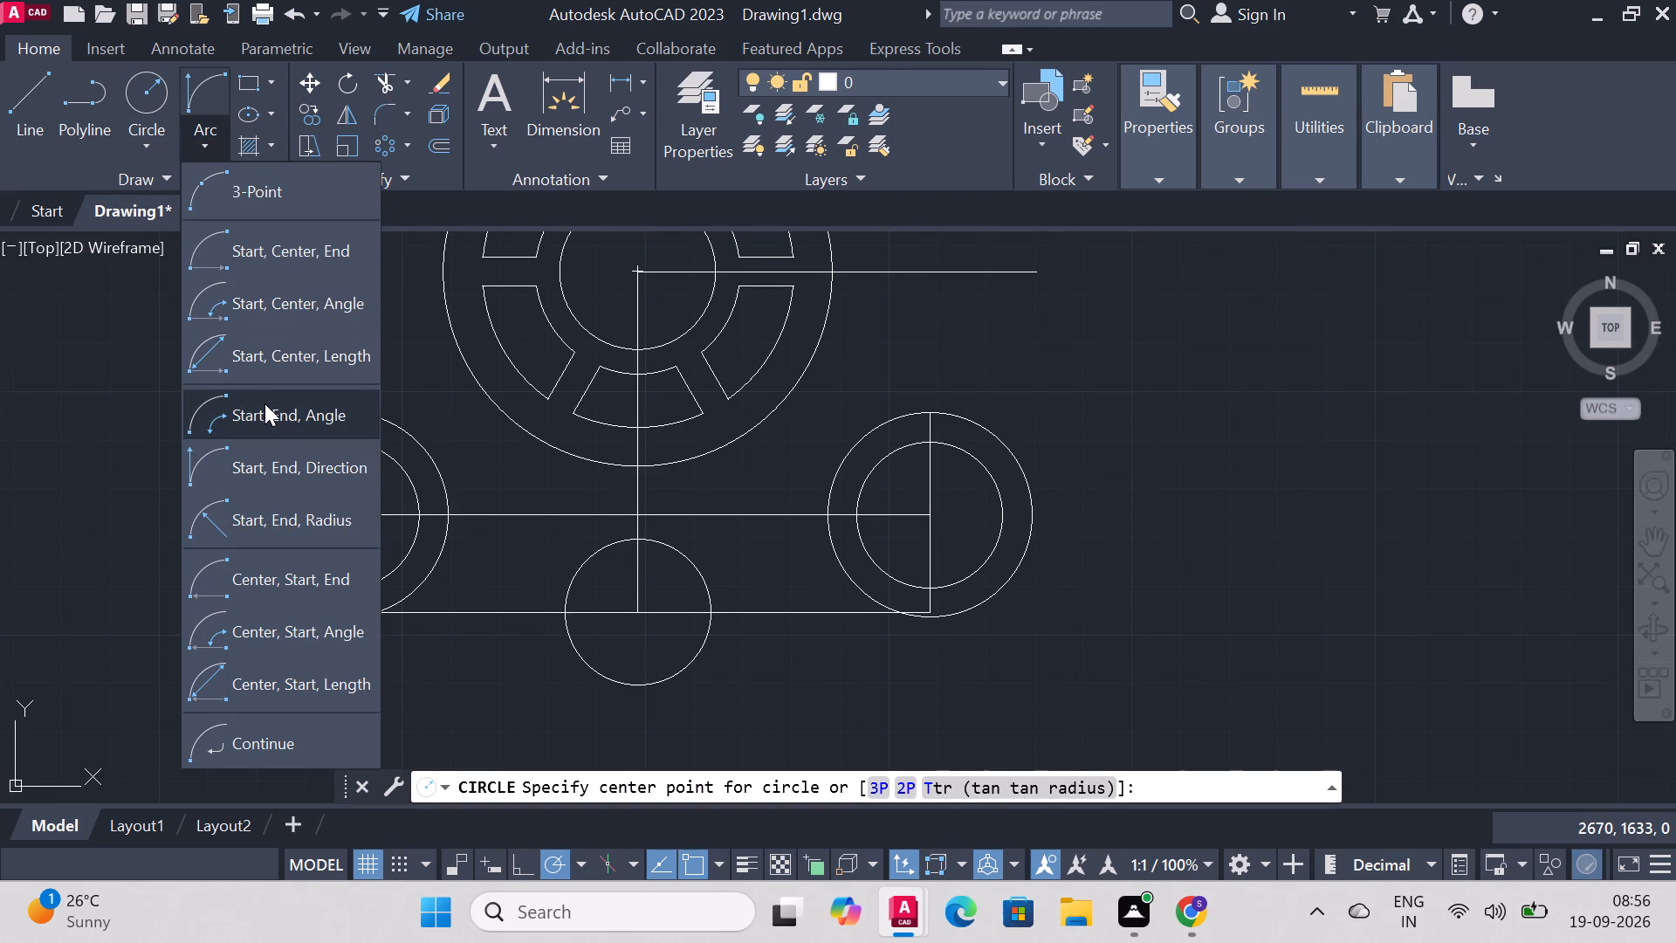
click(272, 520)
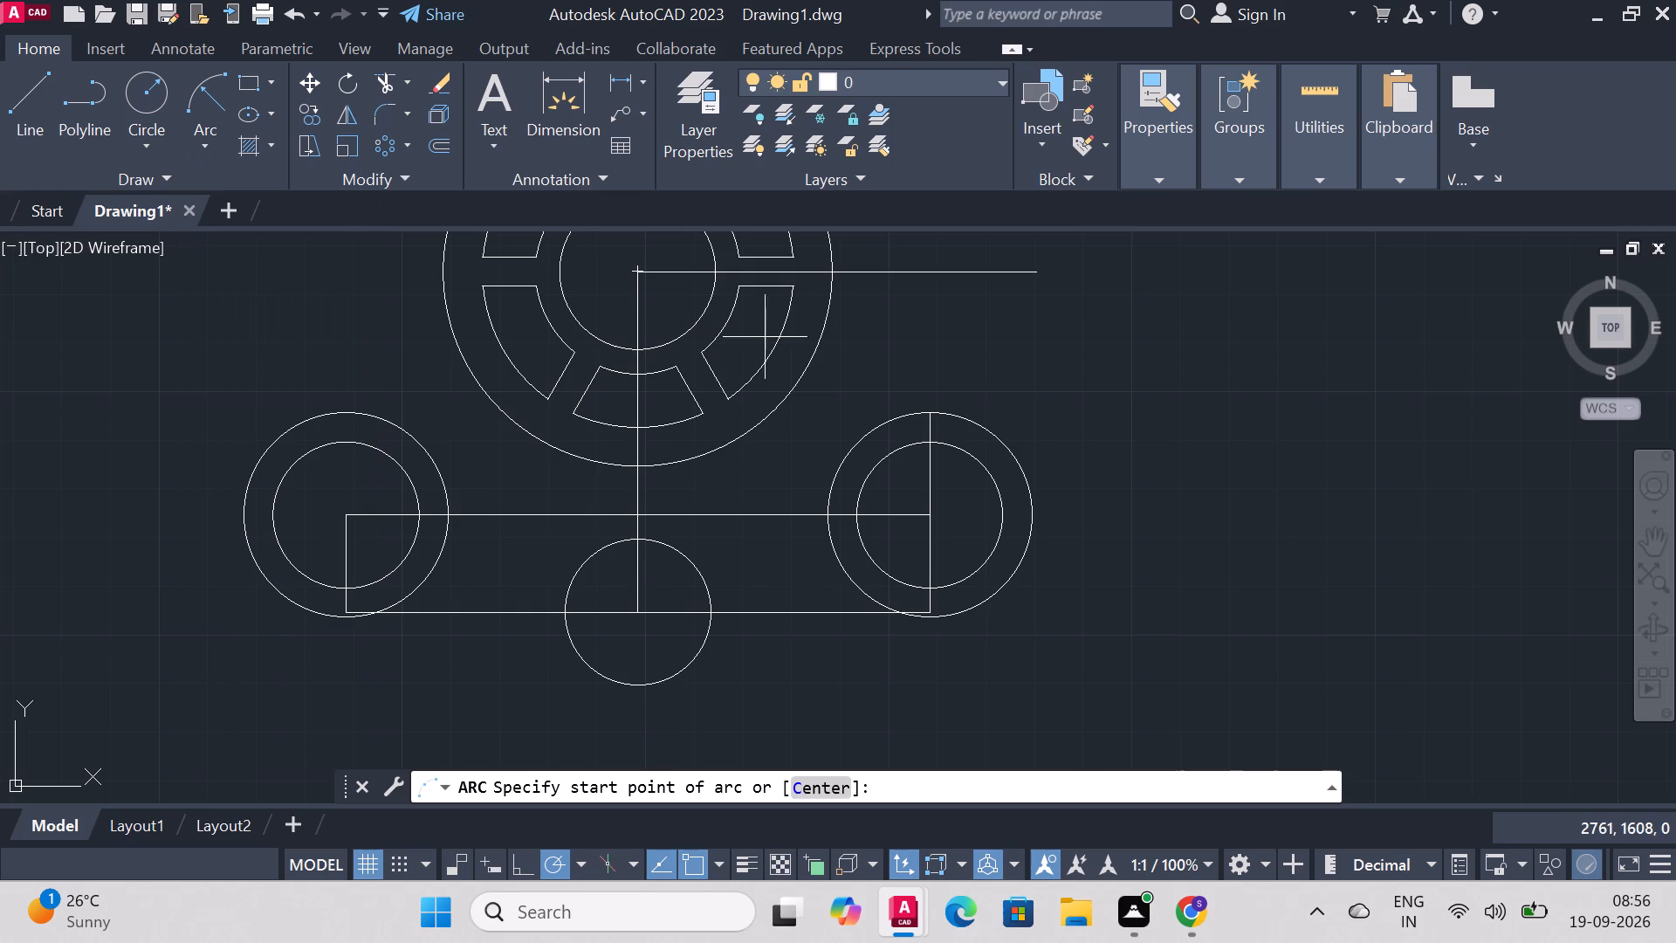
click(816, 272)
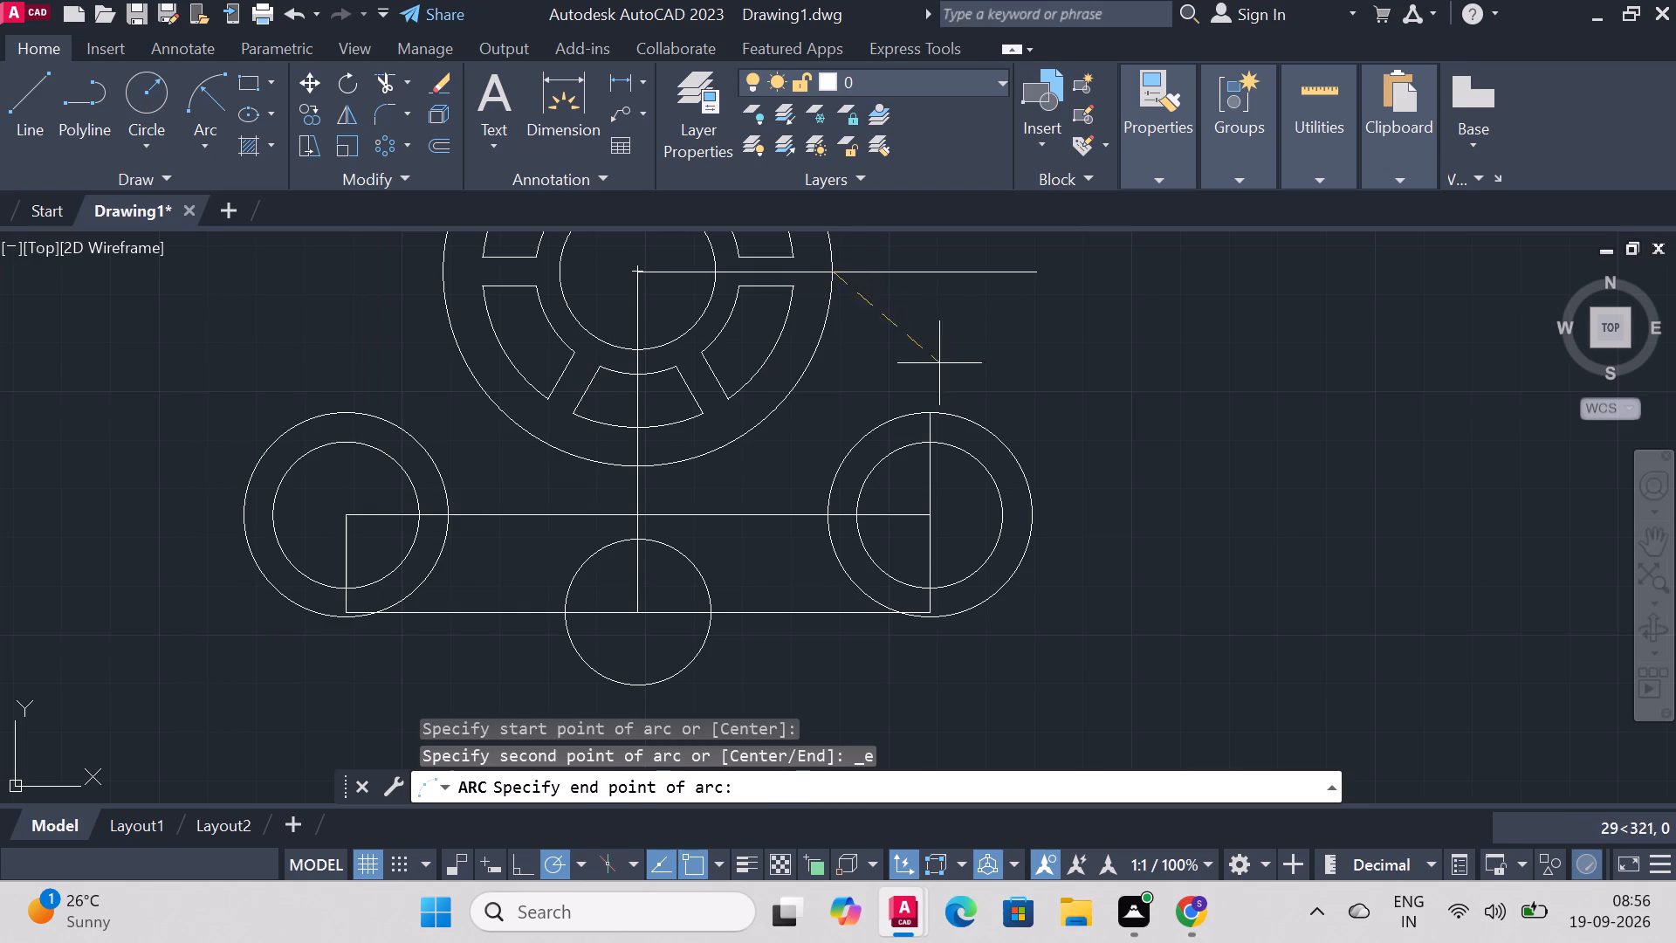
click(938, 412)
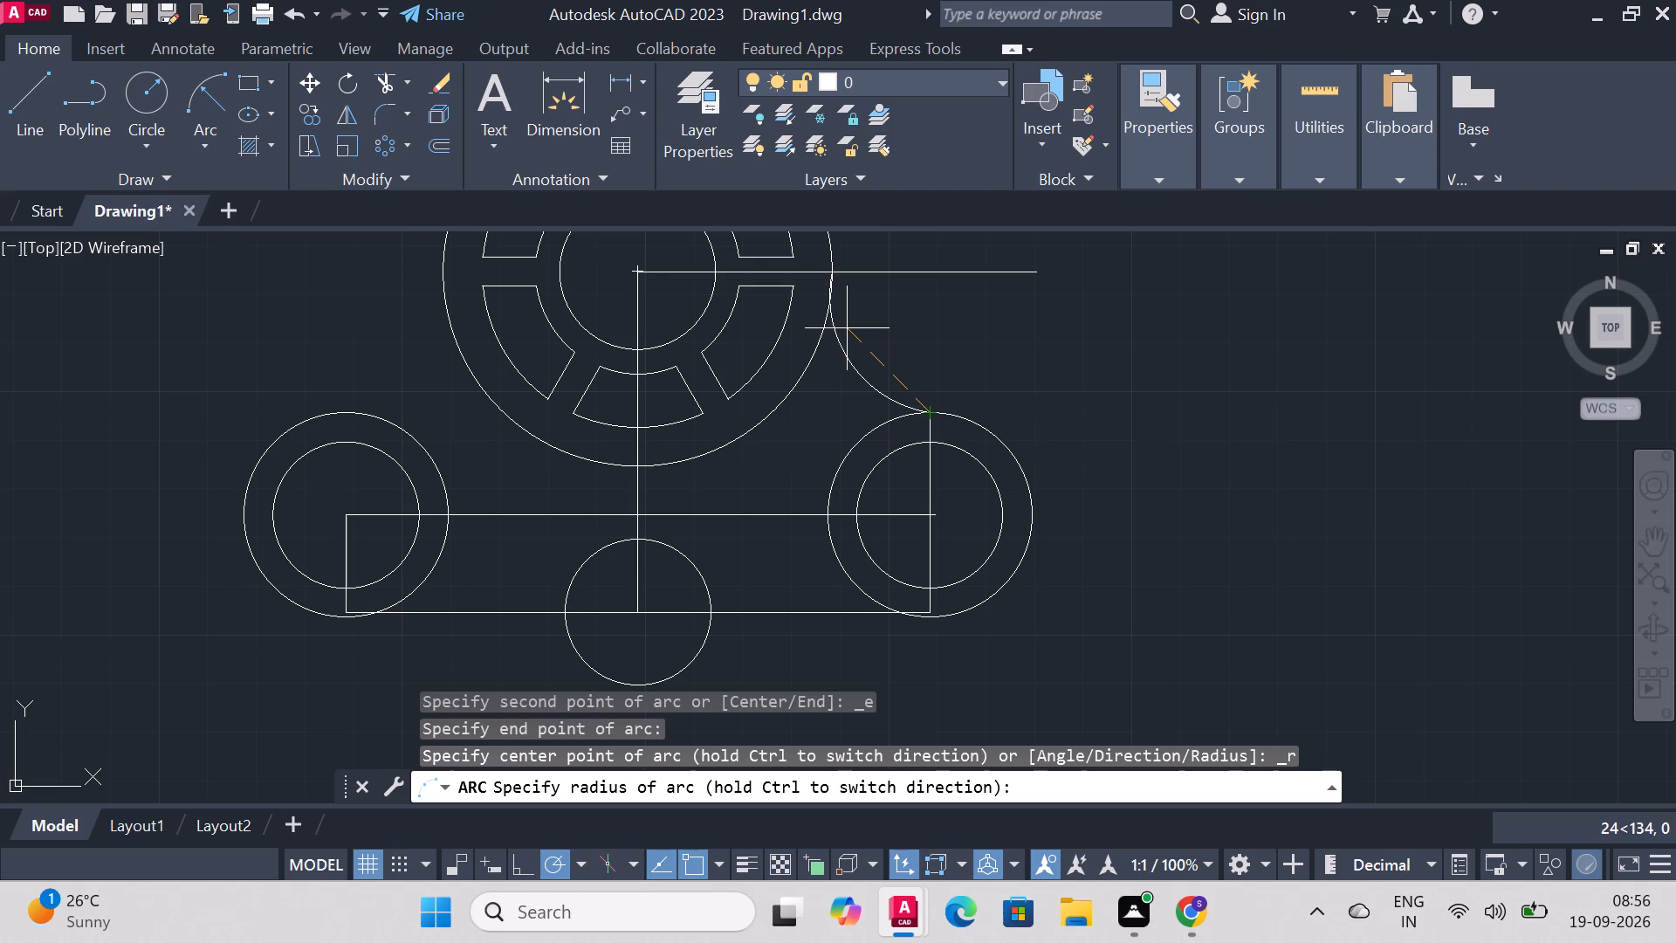
text(20)
key(Return)
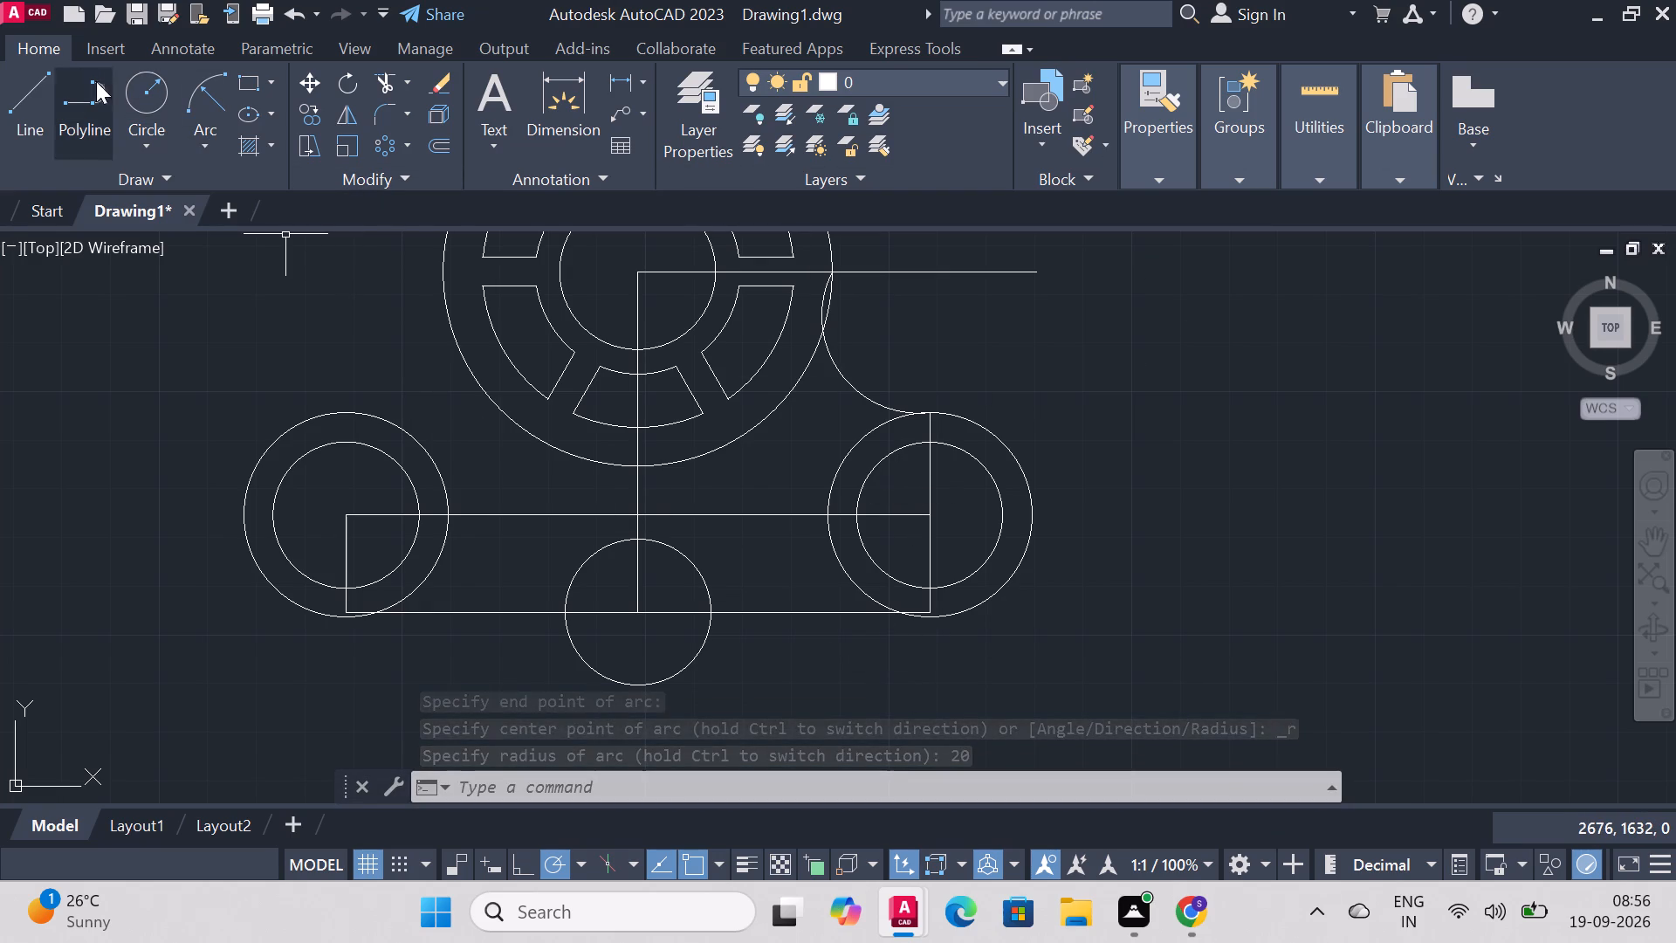
Trim the overlapping pieces of the wheel's outer circle and the radius 20 arc between their two intersections.
click(388, 88)
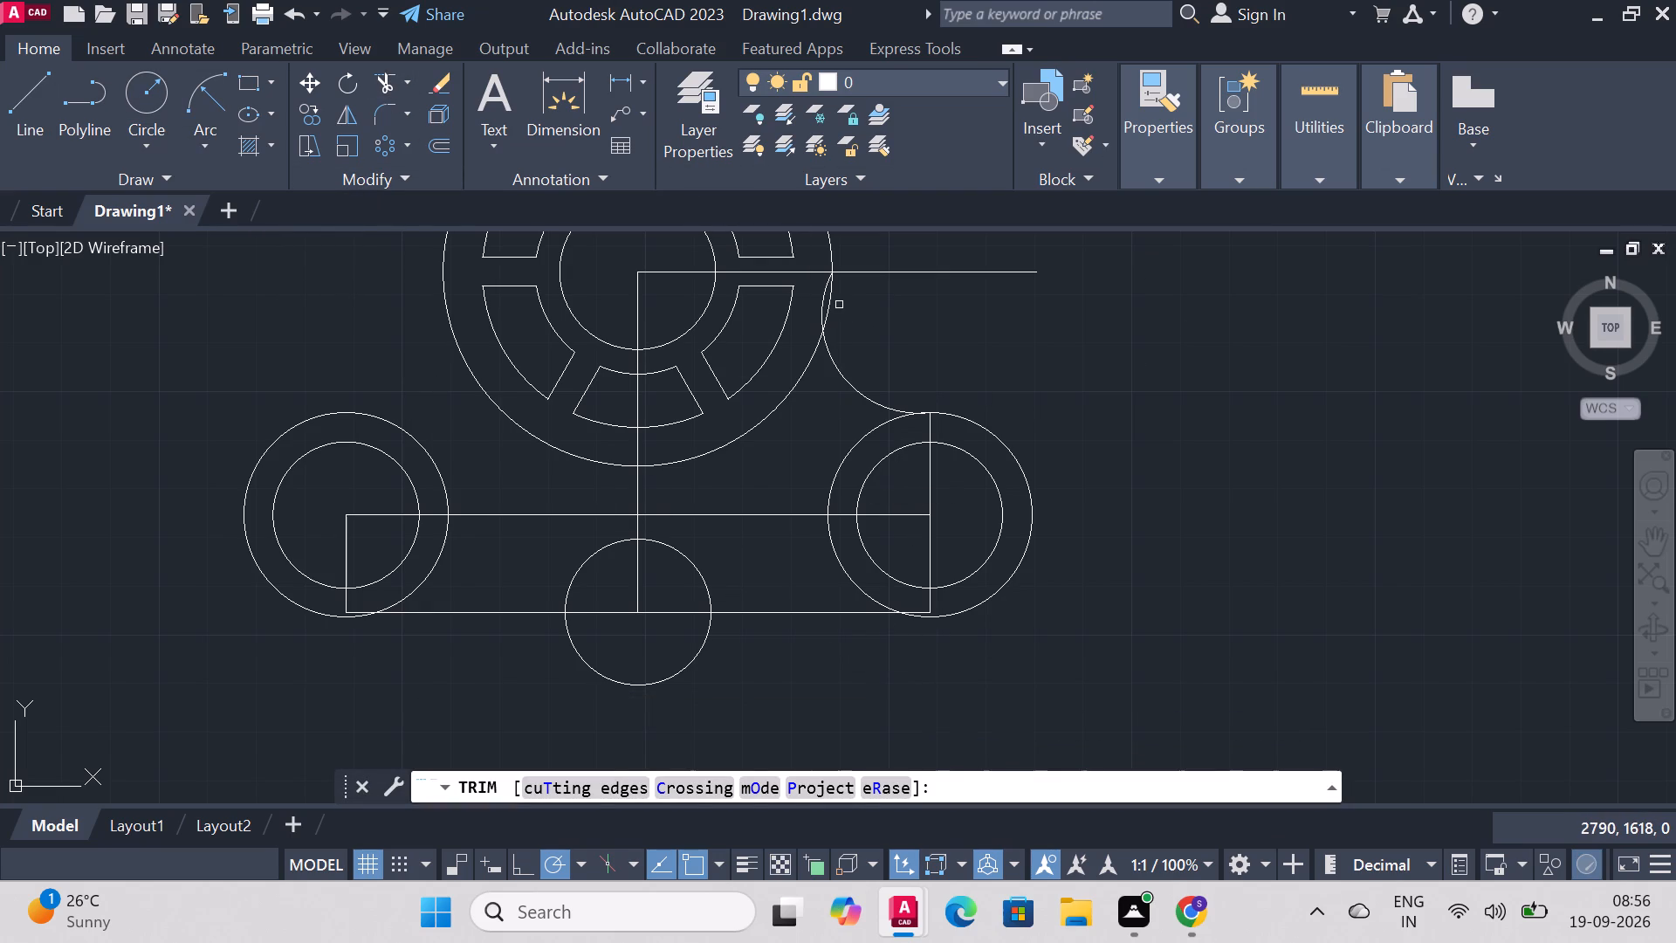
click(834, 306)
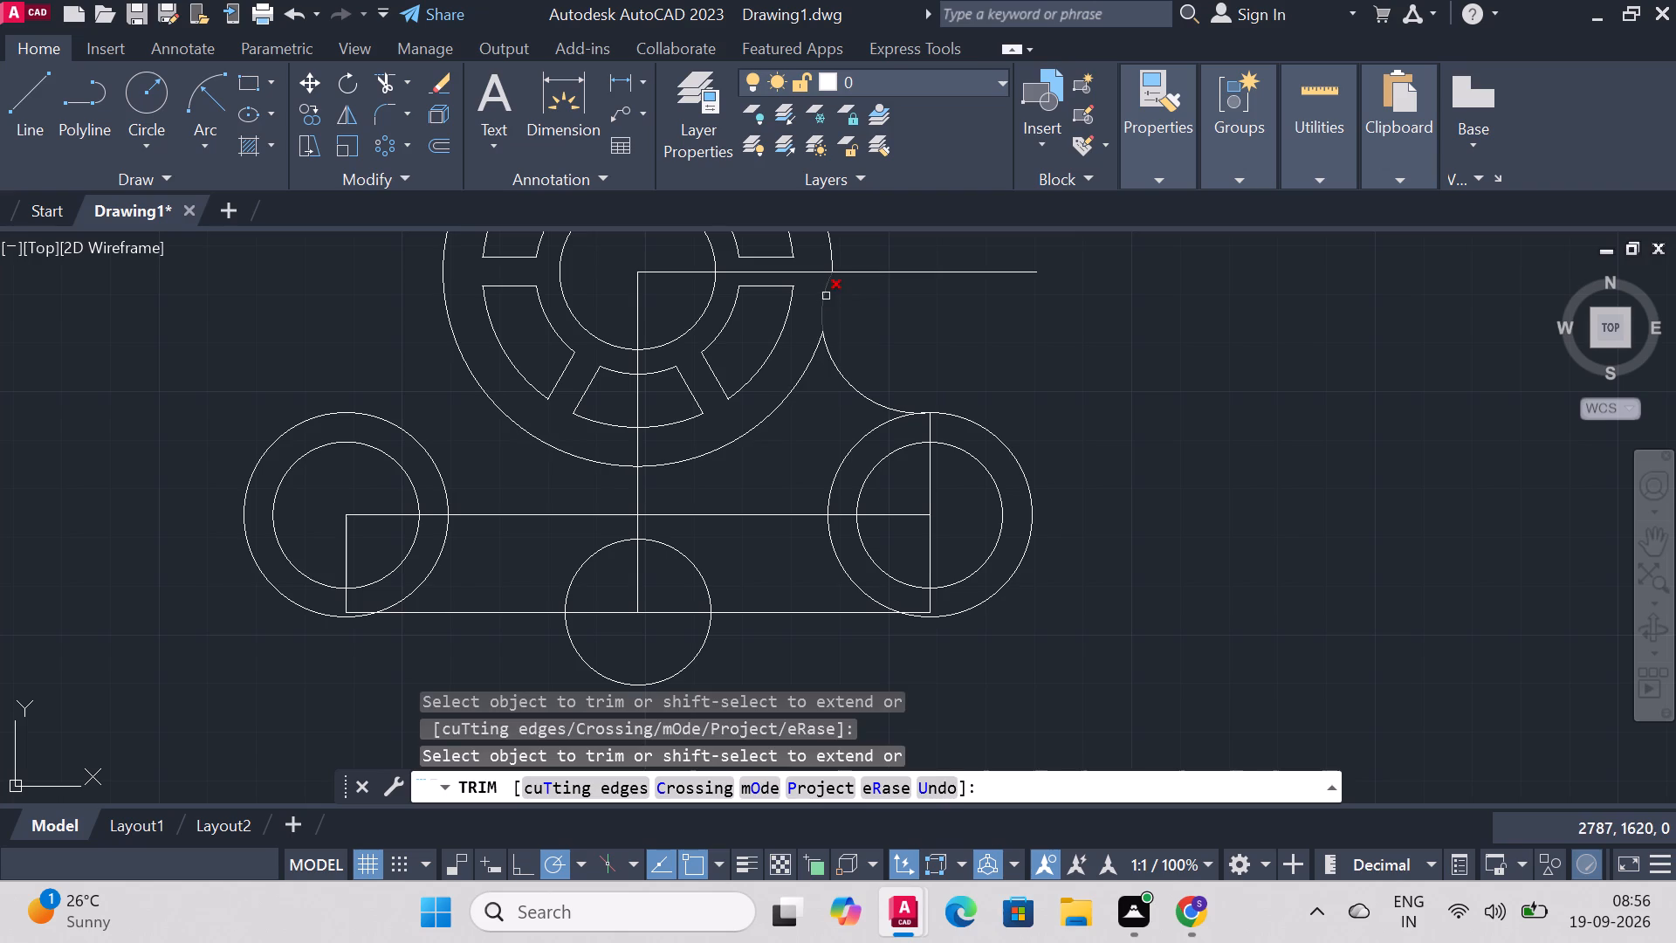
click(826, 296)
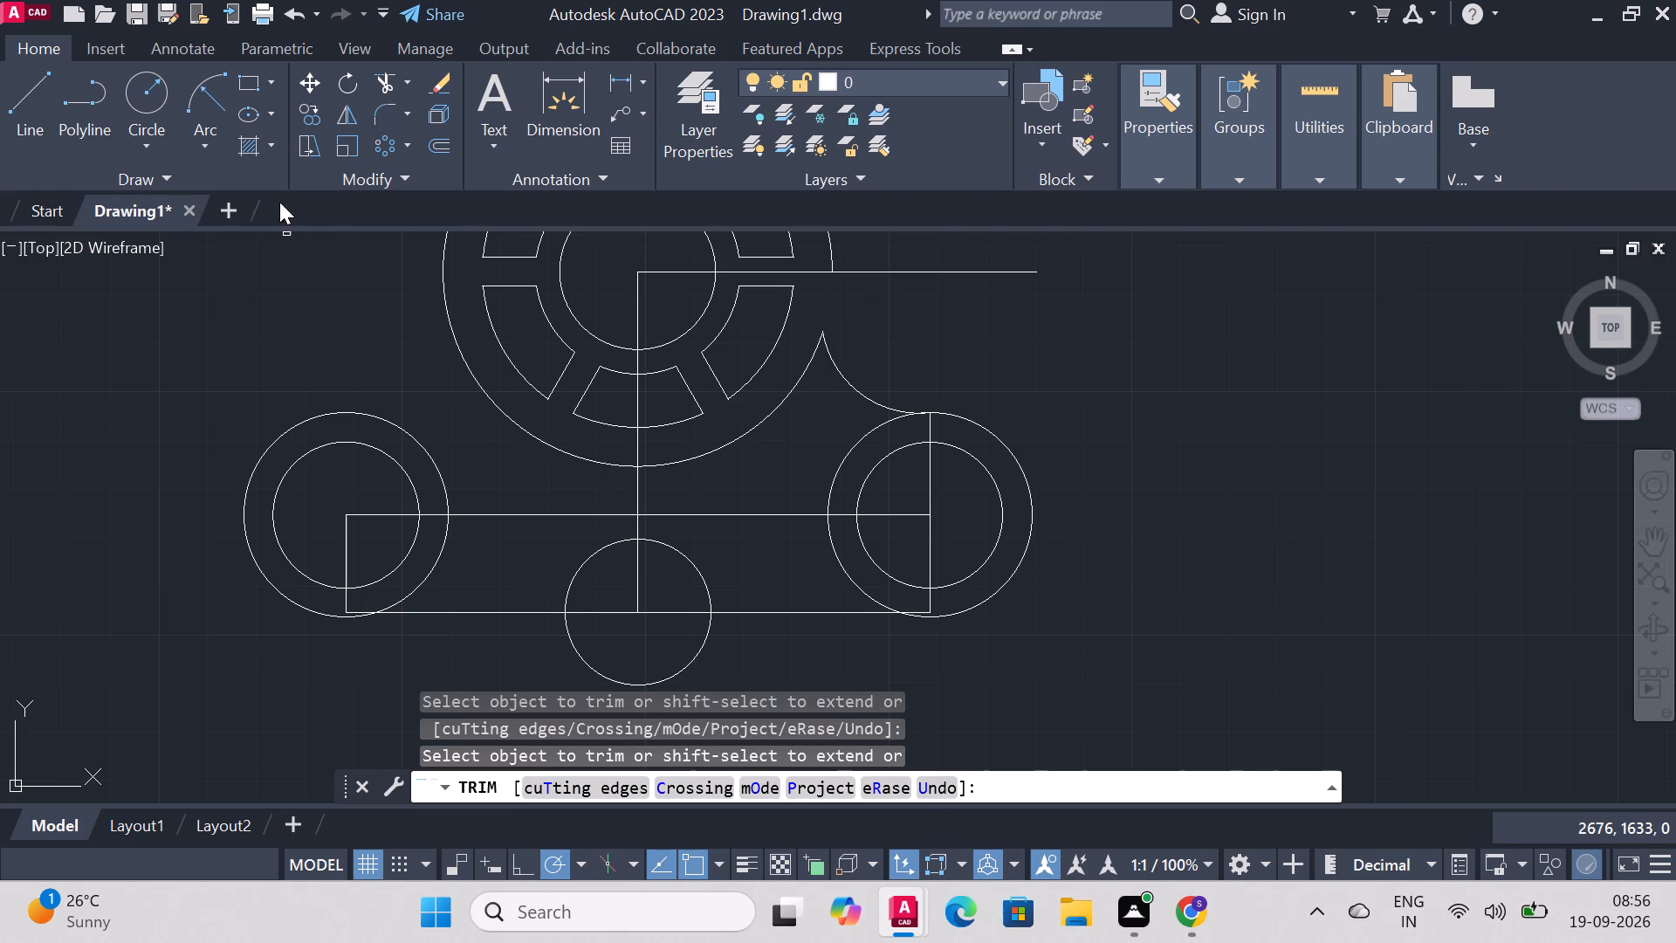
right_click(1438, 368)
click(1488, 382)
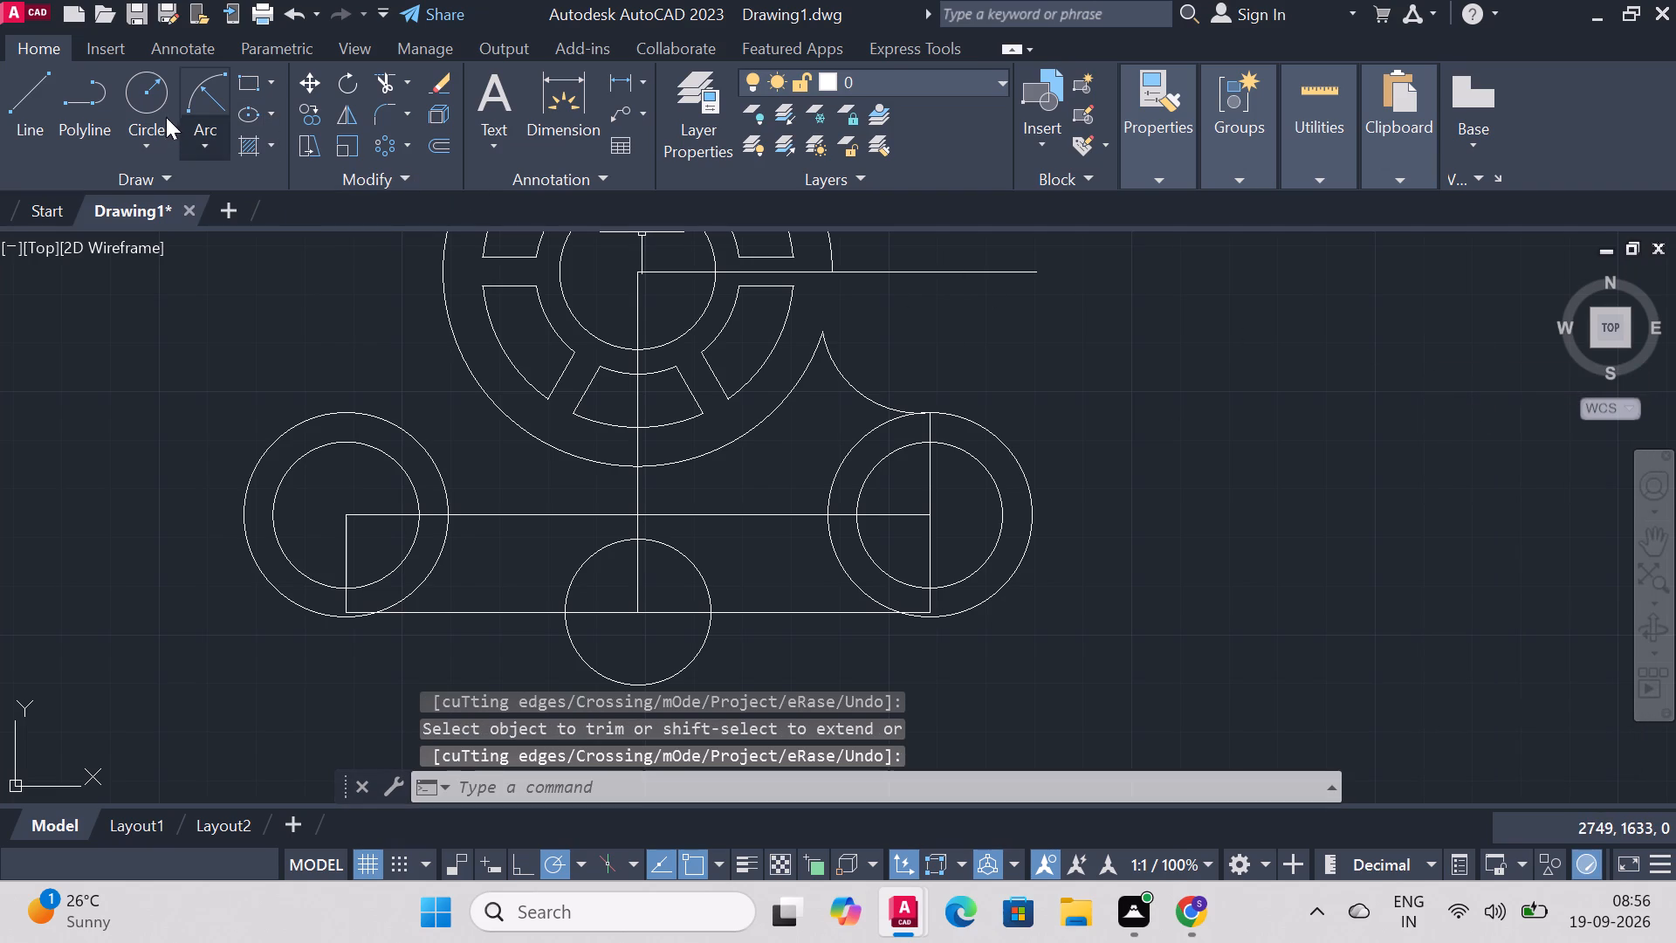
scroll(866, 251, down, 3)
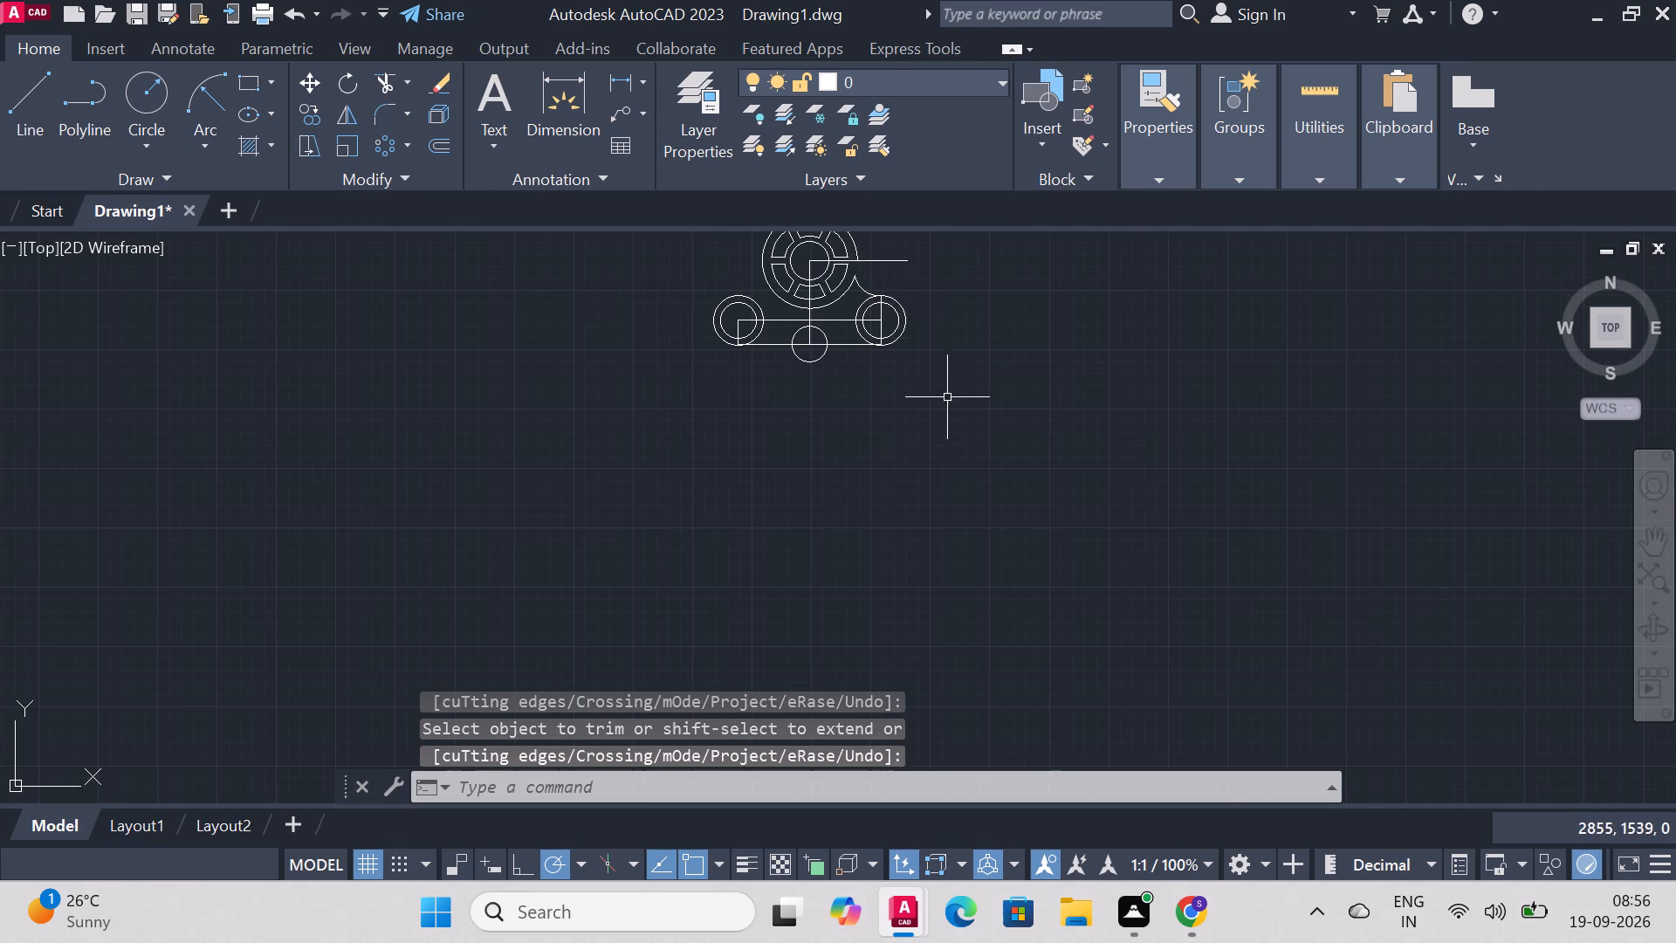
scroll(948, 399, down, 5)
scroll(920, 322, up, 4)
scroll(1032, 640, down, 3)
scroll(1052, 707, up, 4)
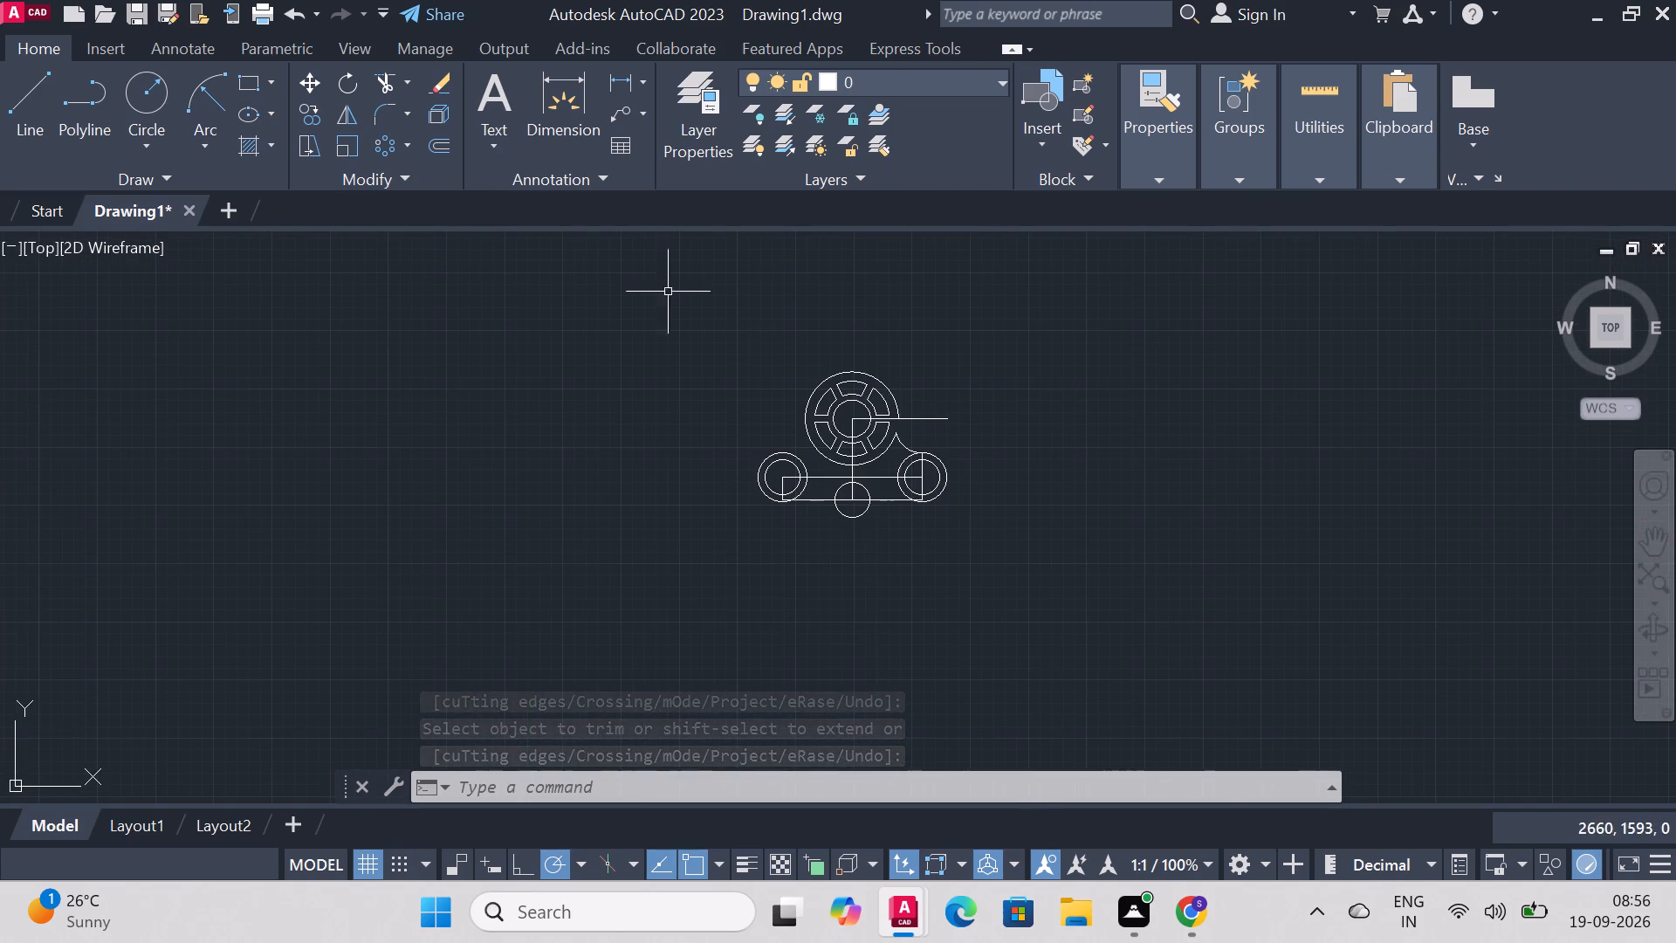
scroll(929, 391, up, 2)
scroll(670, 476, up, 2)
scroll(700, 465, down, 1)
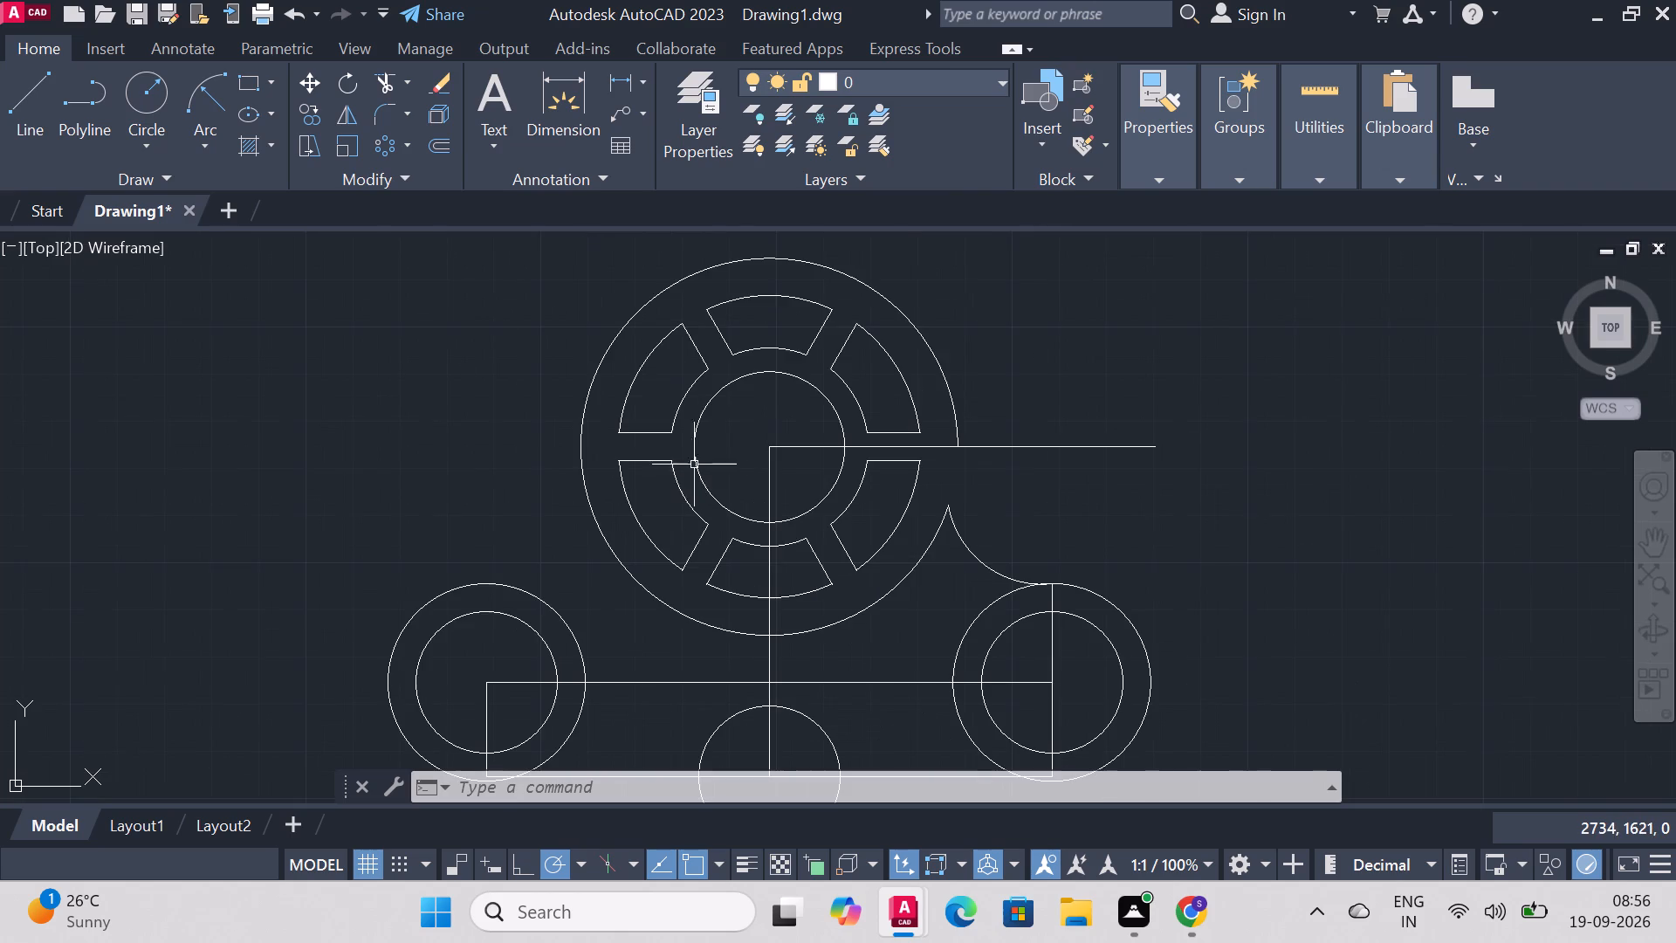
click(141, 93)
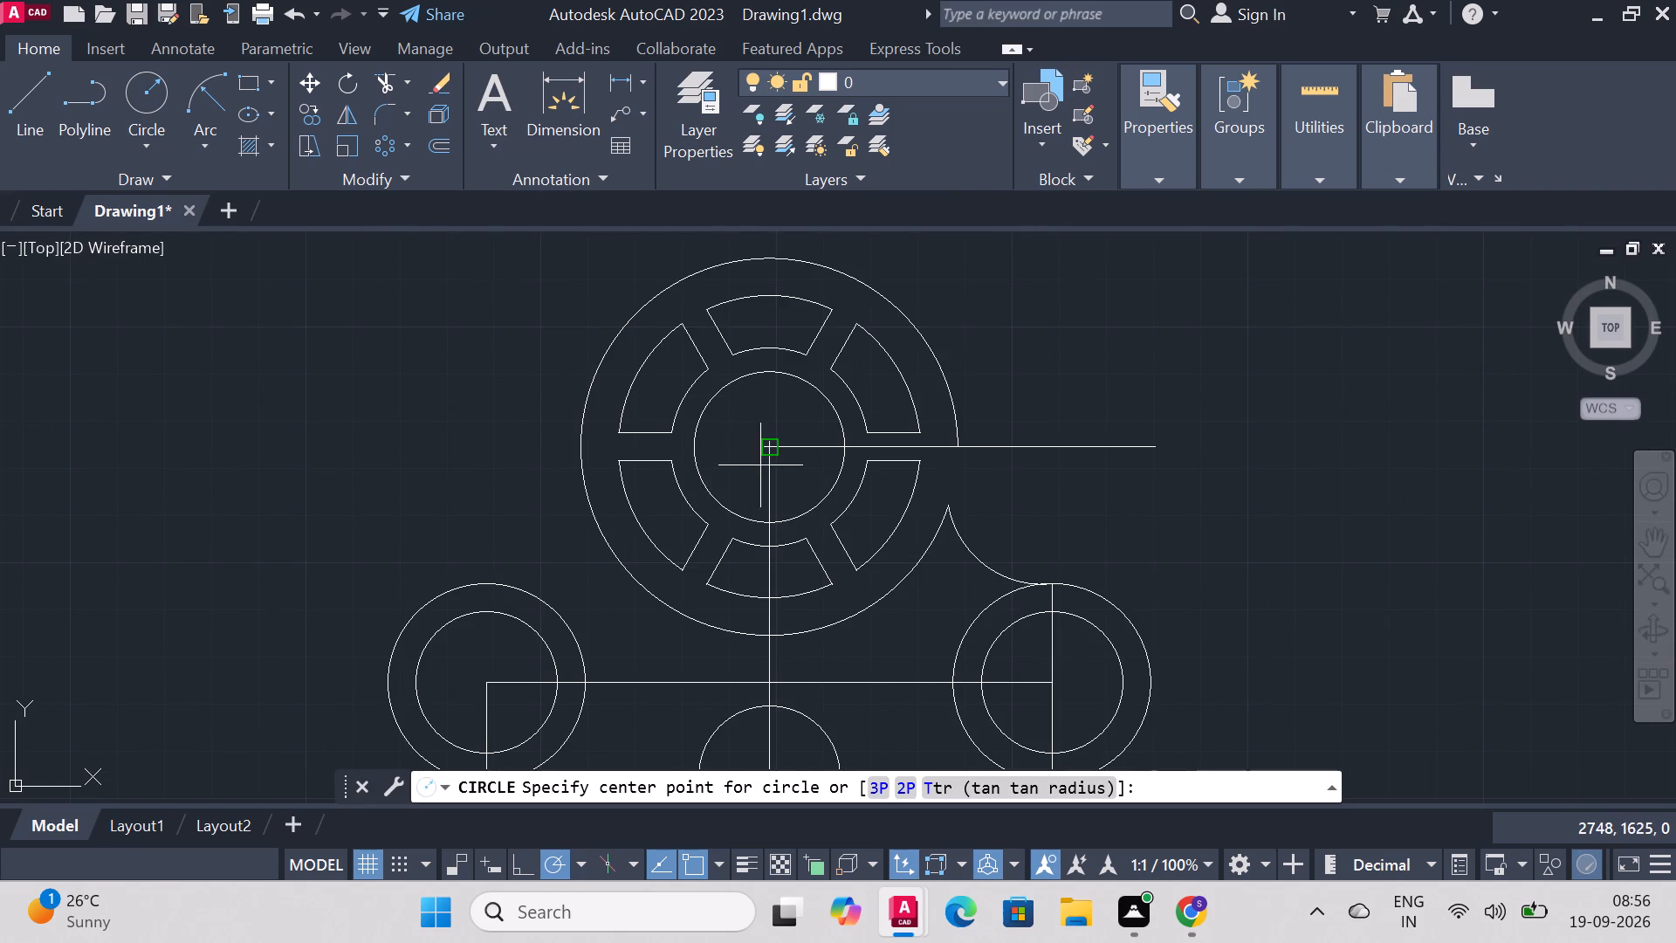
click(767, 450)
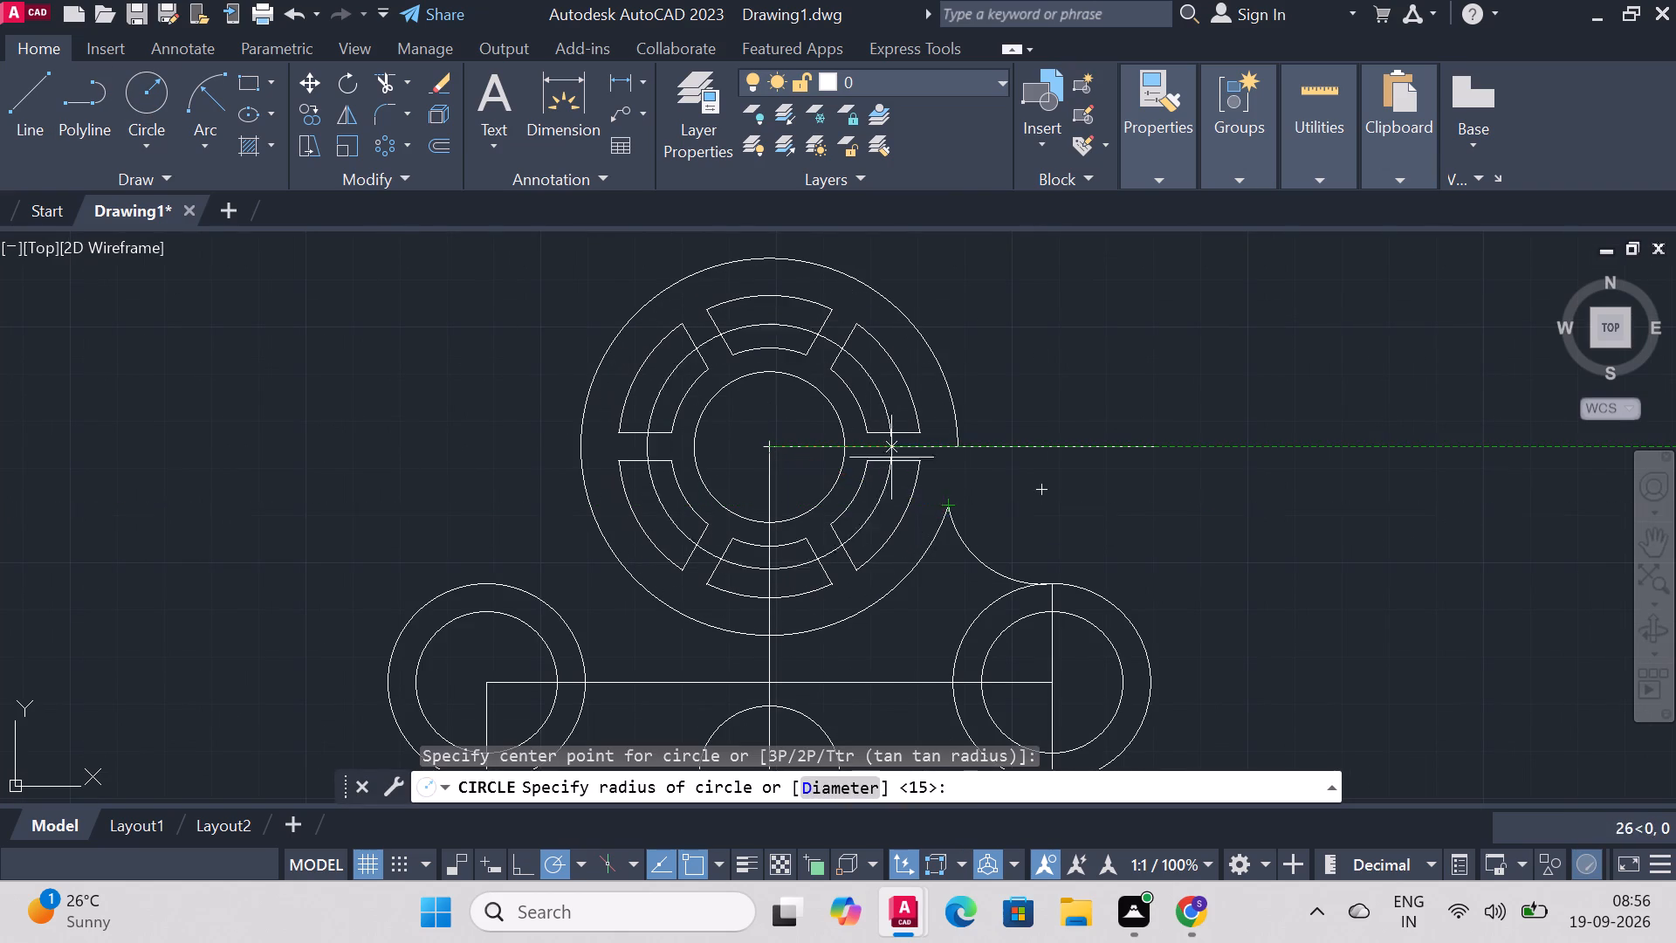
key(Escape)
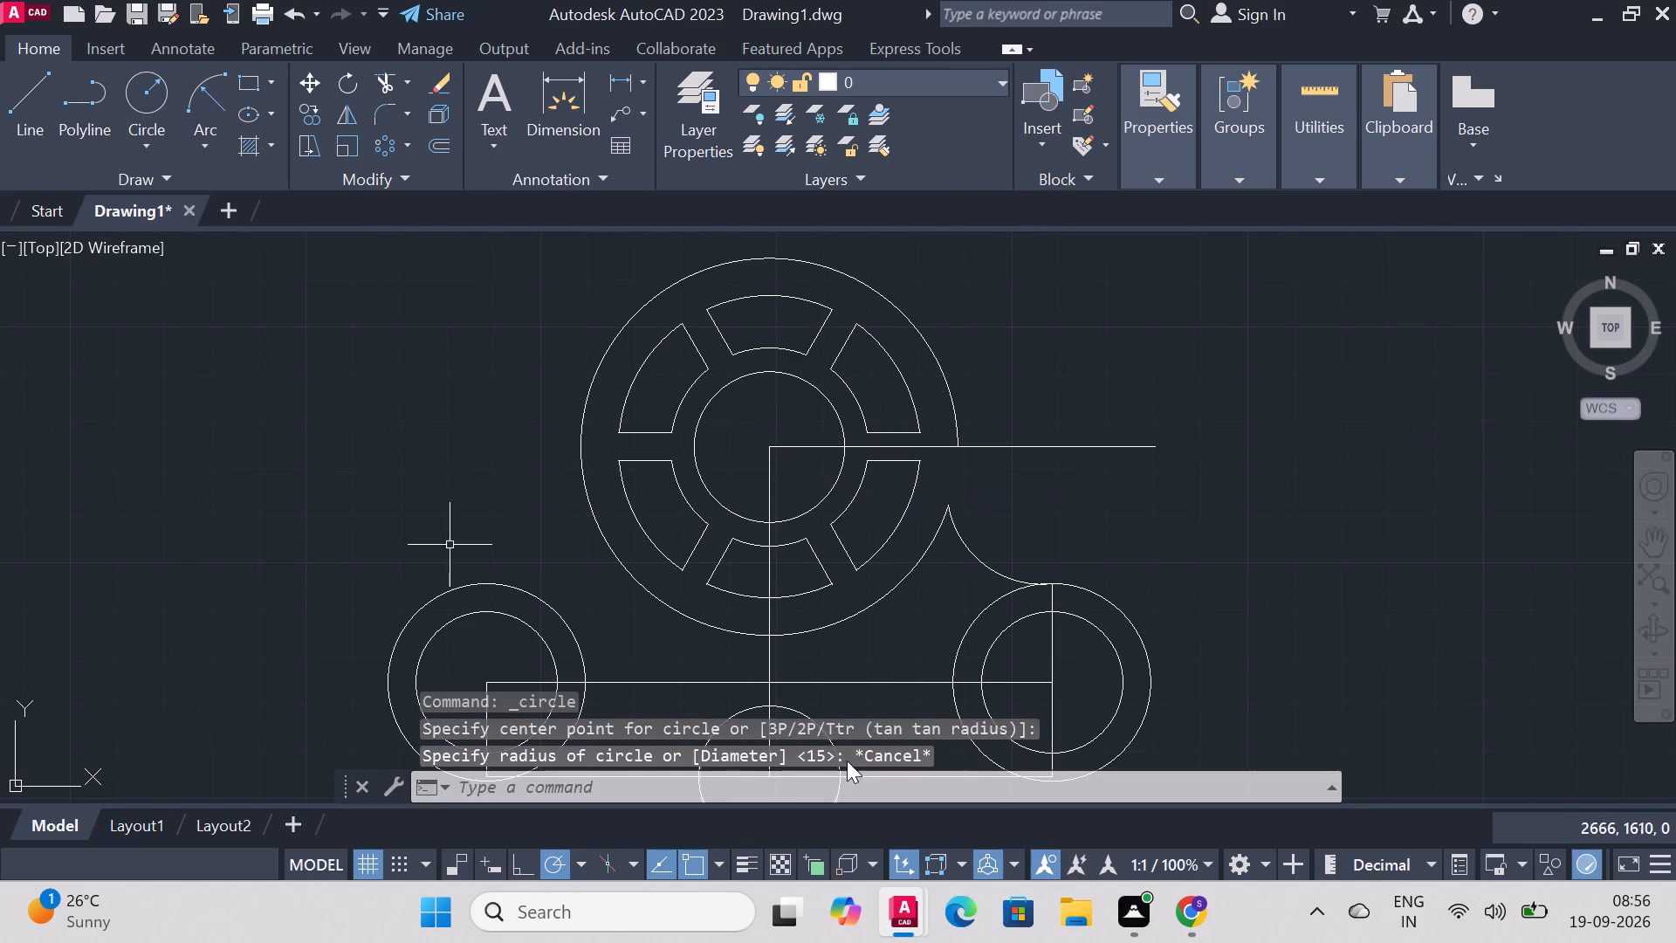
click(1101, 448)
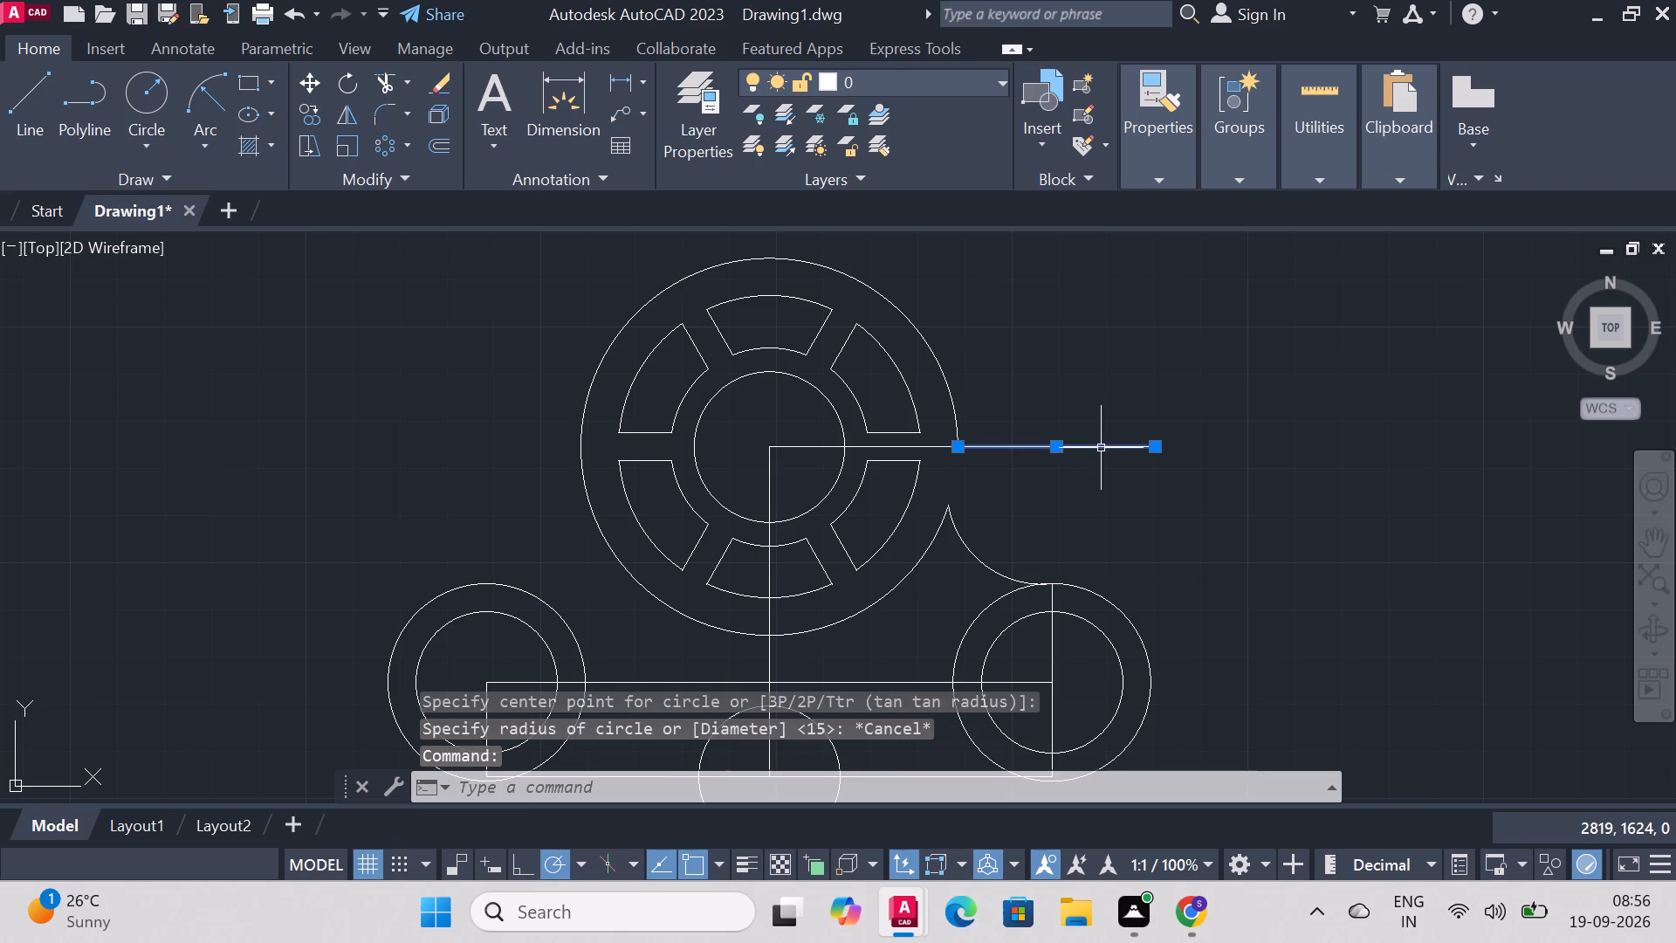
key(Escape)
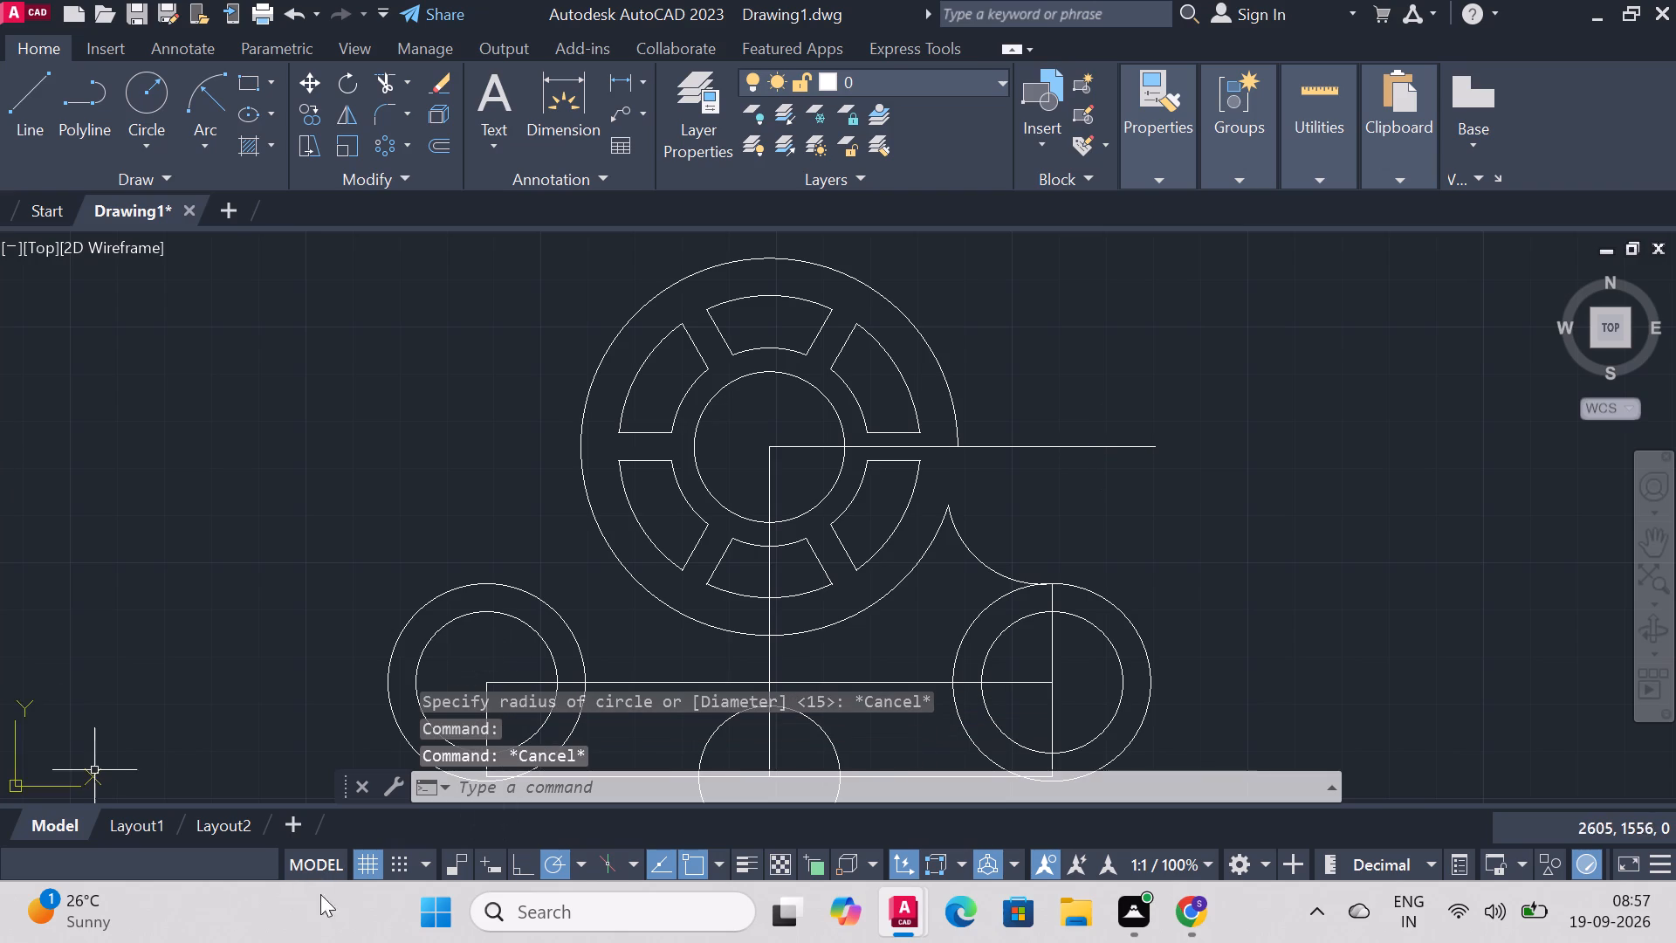
Draw a 40 long horizontal line from the wheel's center to the left quadrant of its outer circle.
scroll(982, 571, down, 2)
scroll(1091, 740, up, 1)
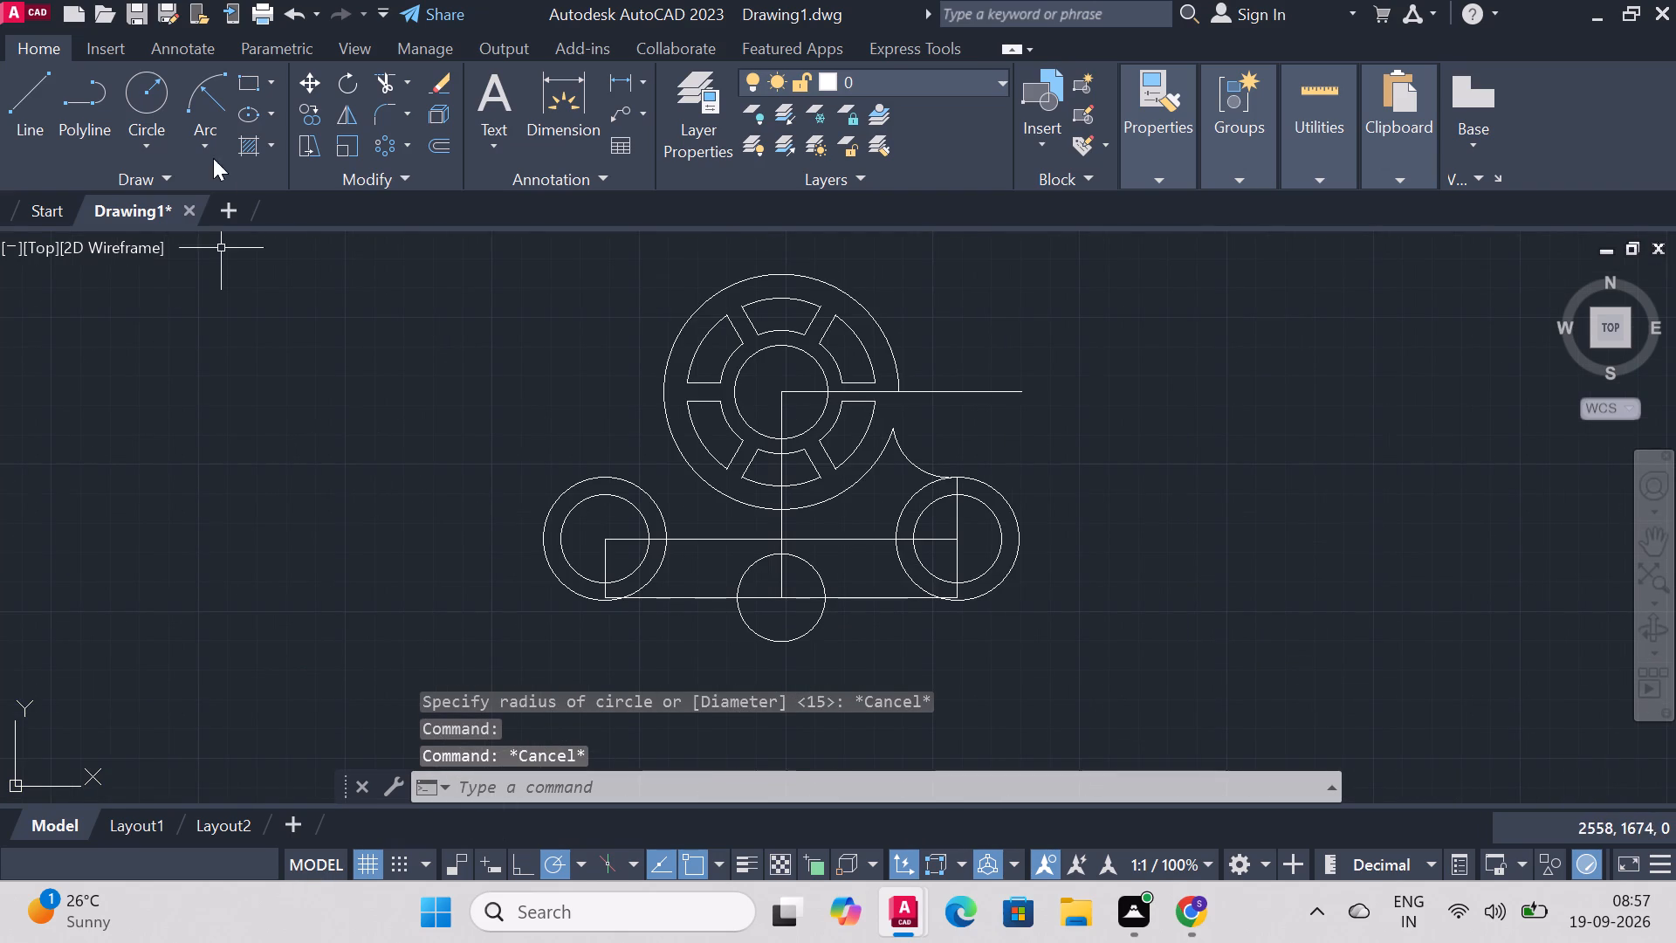
click(216, 107)
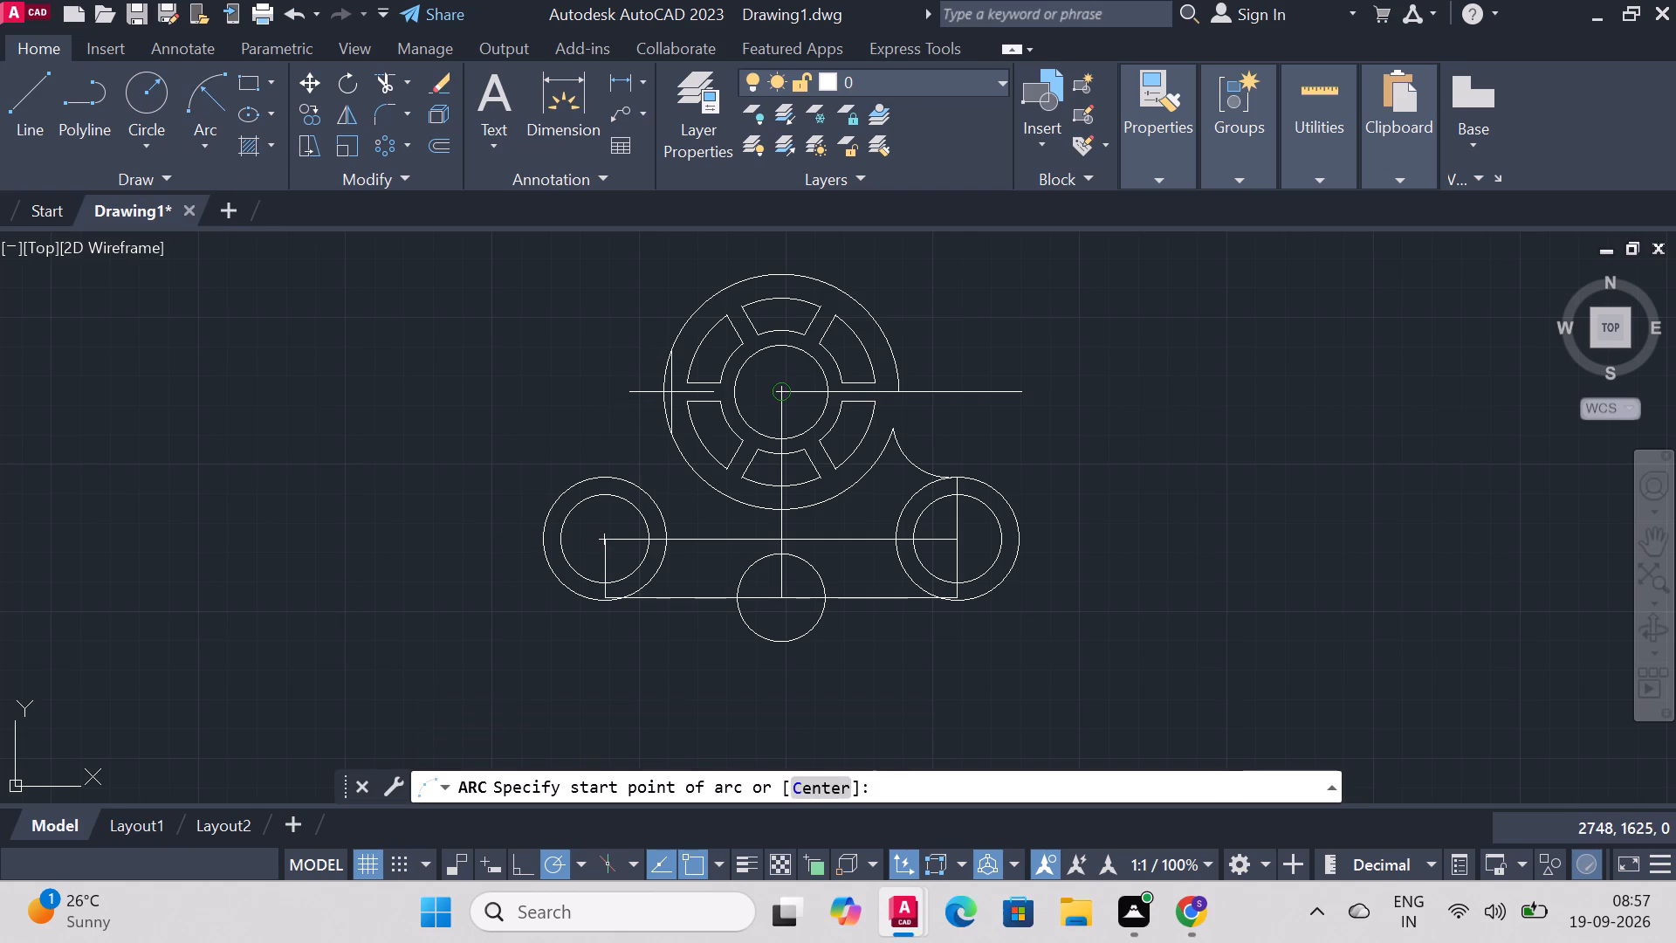
click(21, 105)
click(777, 384)
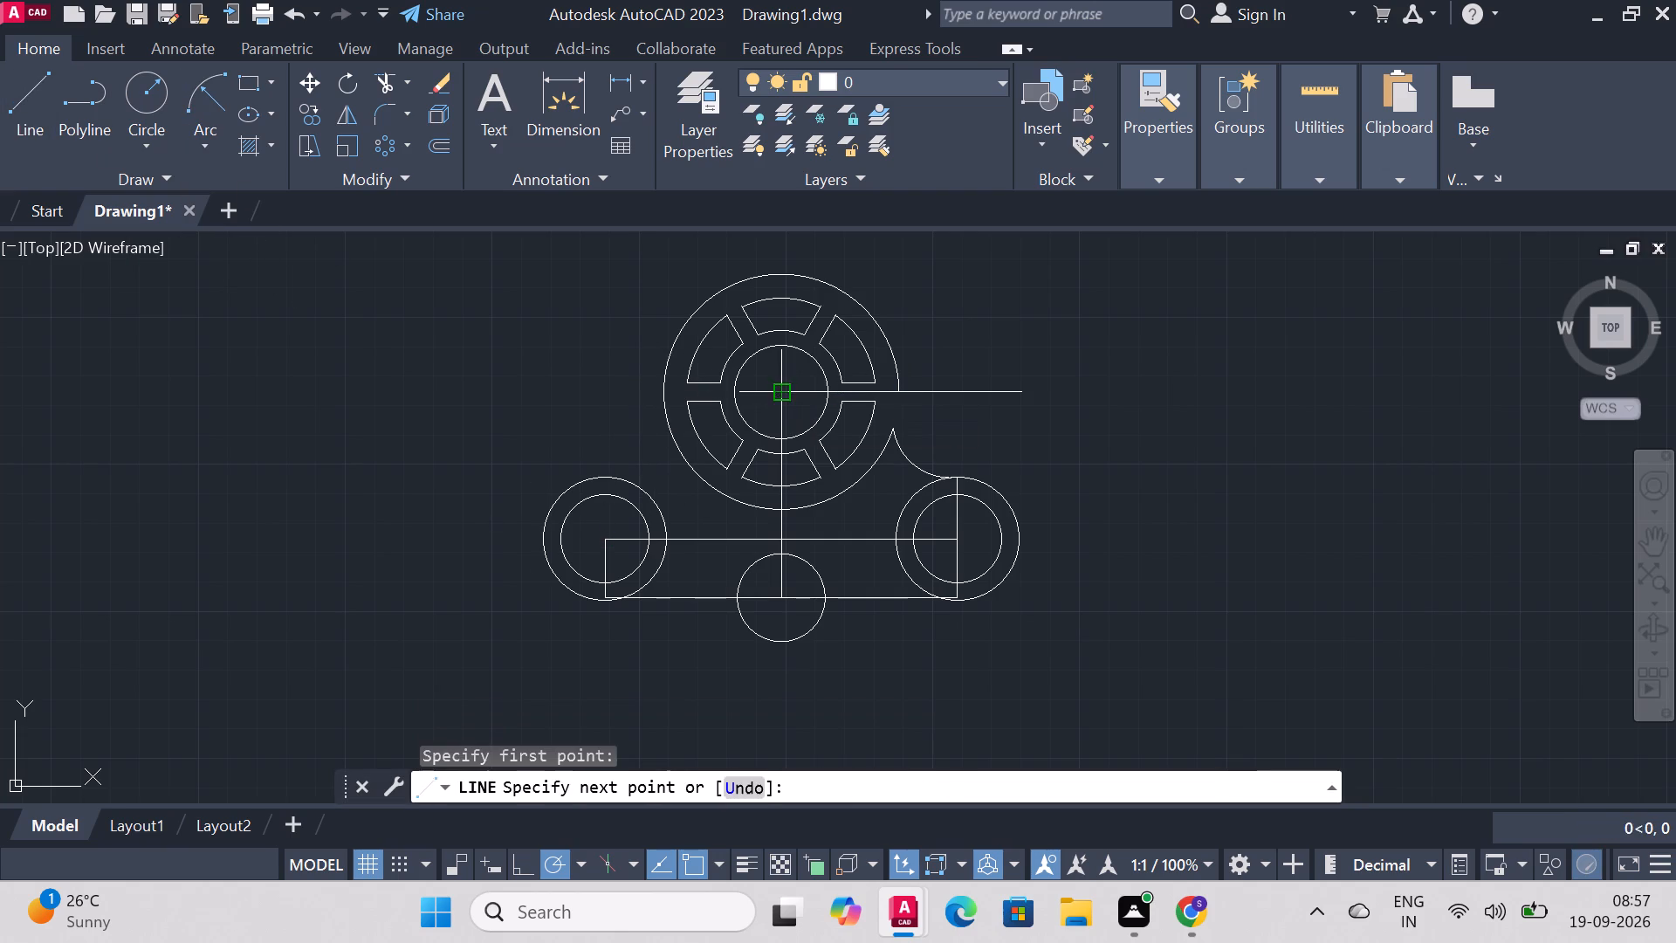
click(664, 391)
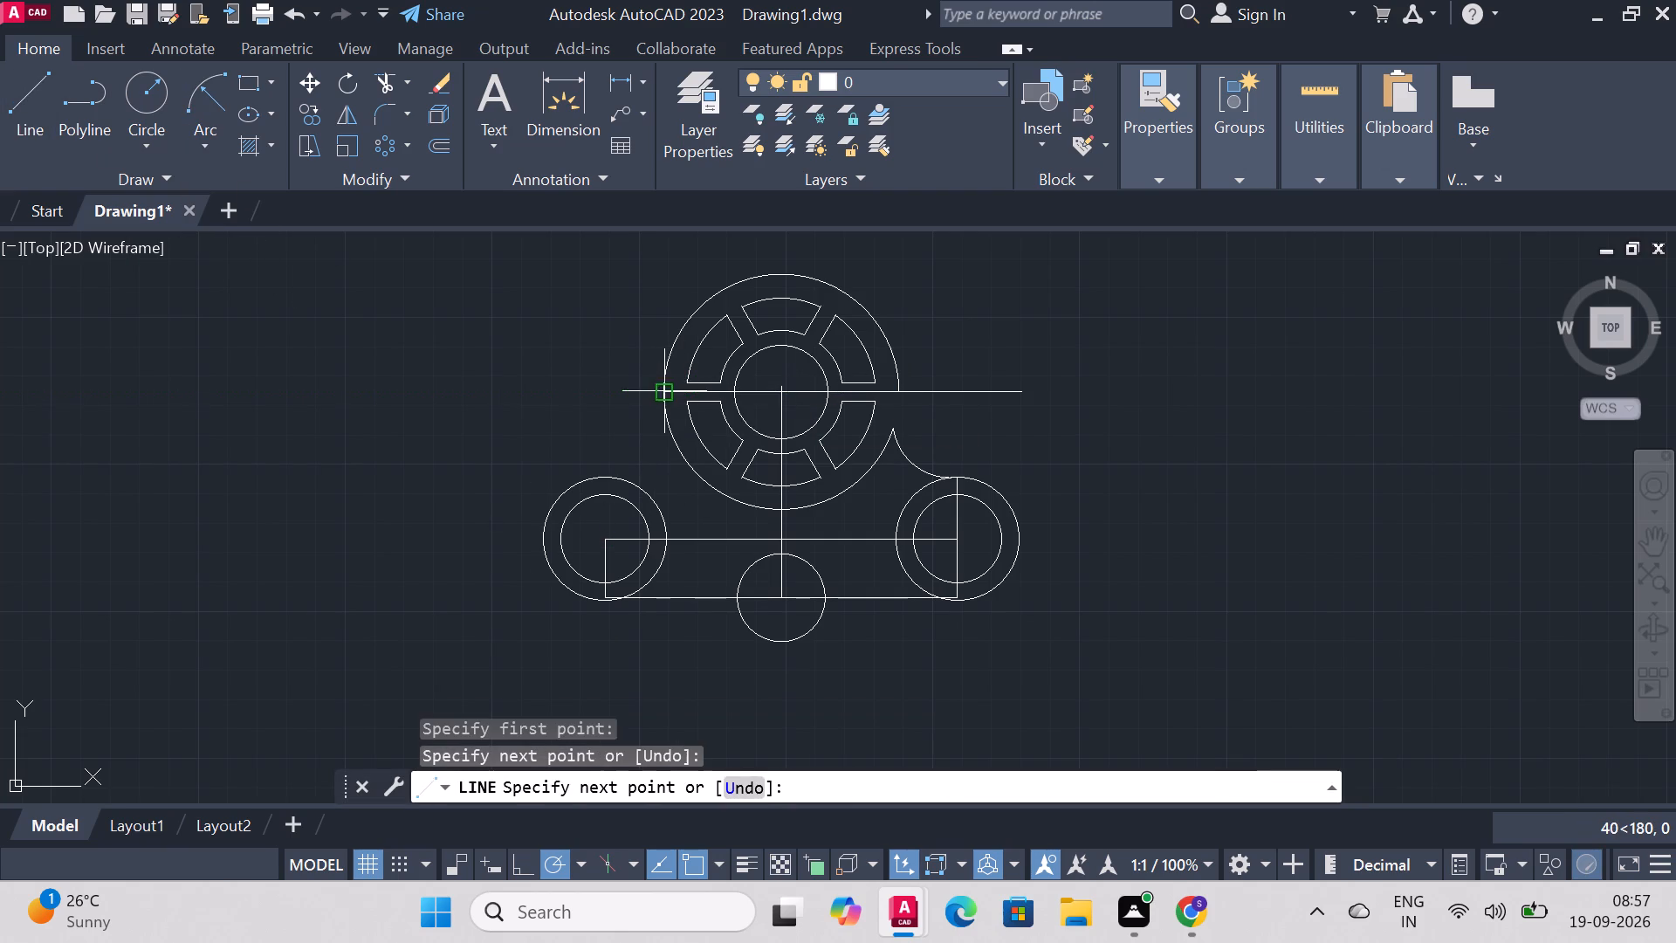
right_click(664, 391)
click(716, 414)
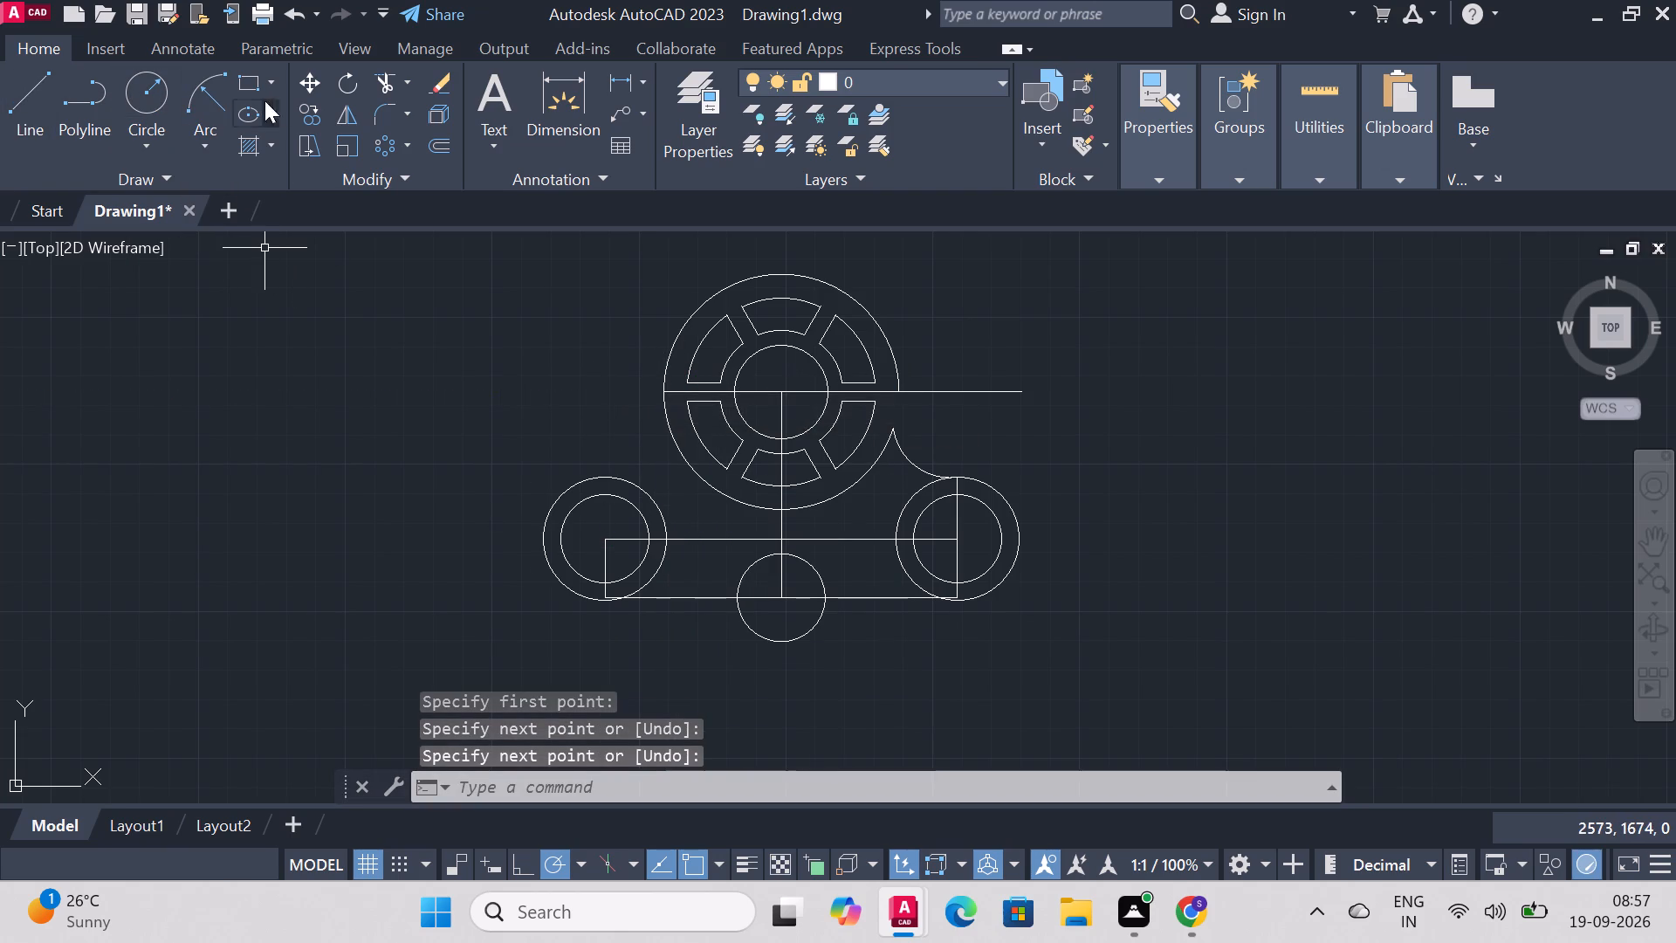
Draw a vertical line from the left corner circles' center up to the top of the outer radius 21 circle.
click(216, 107)
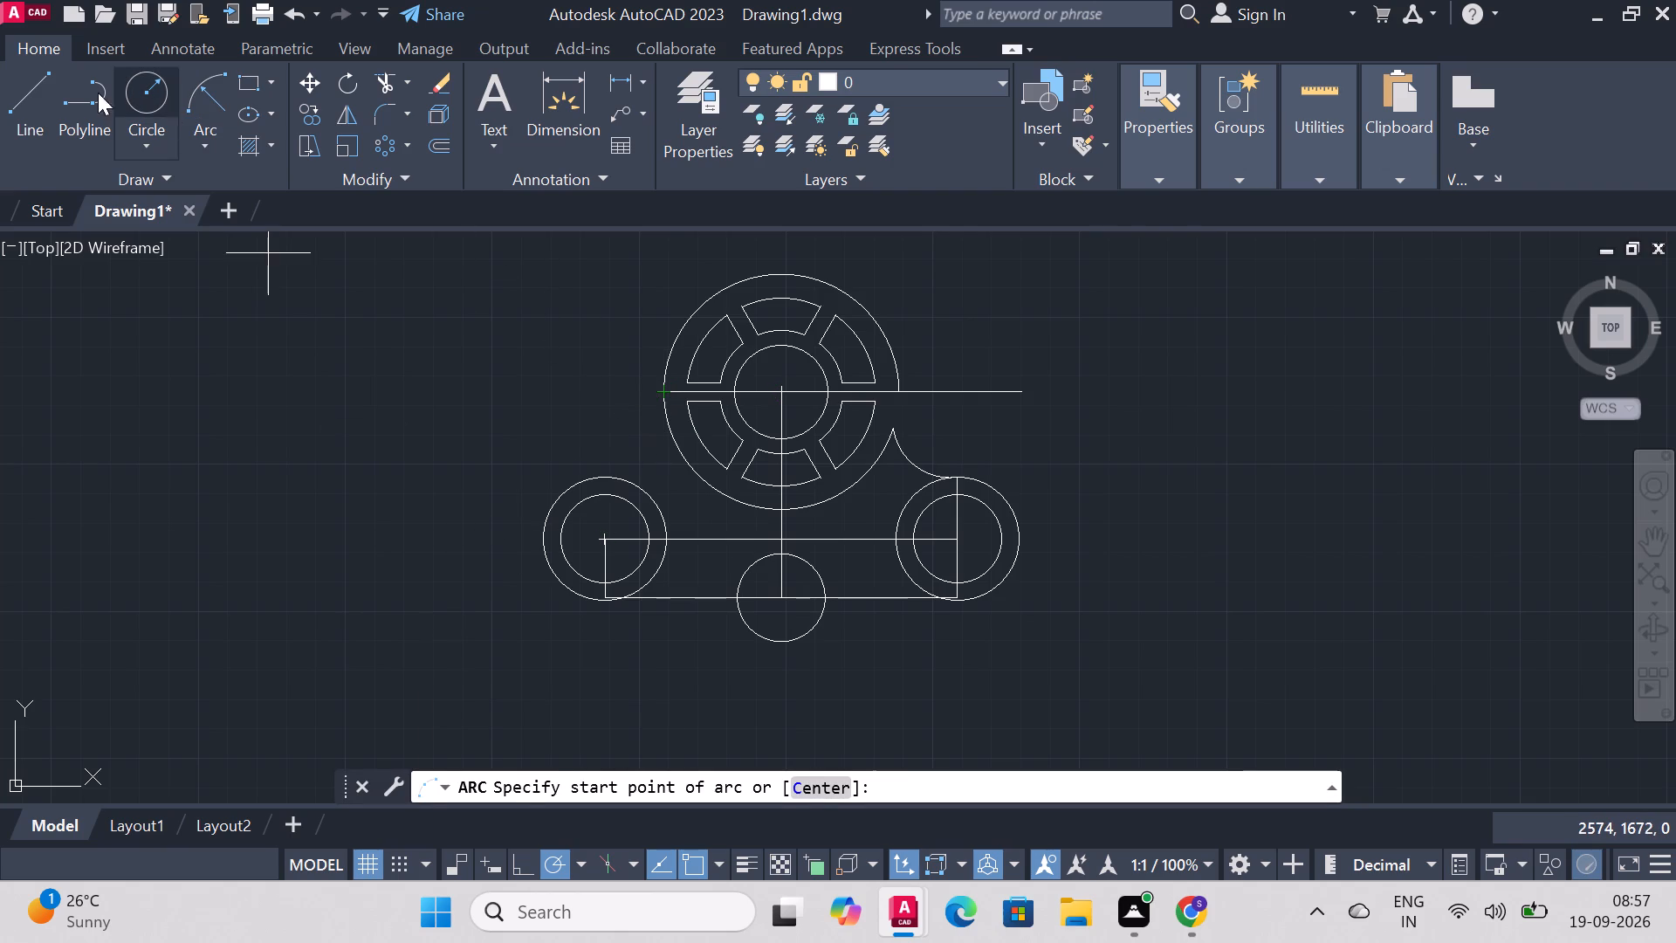
click(52, 93)
click(606, 546)
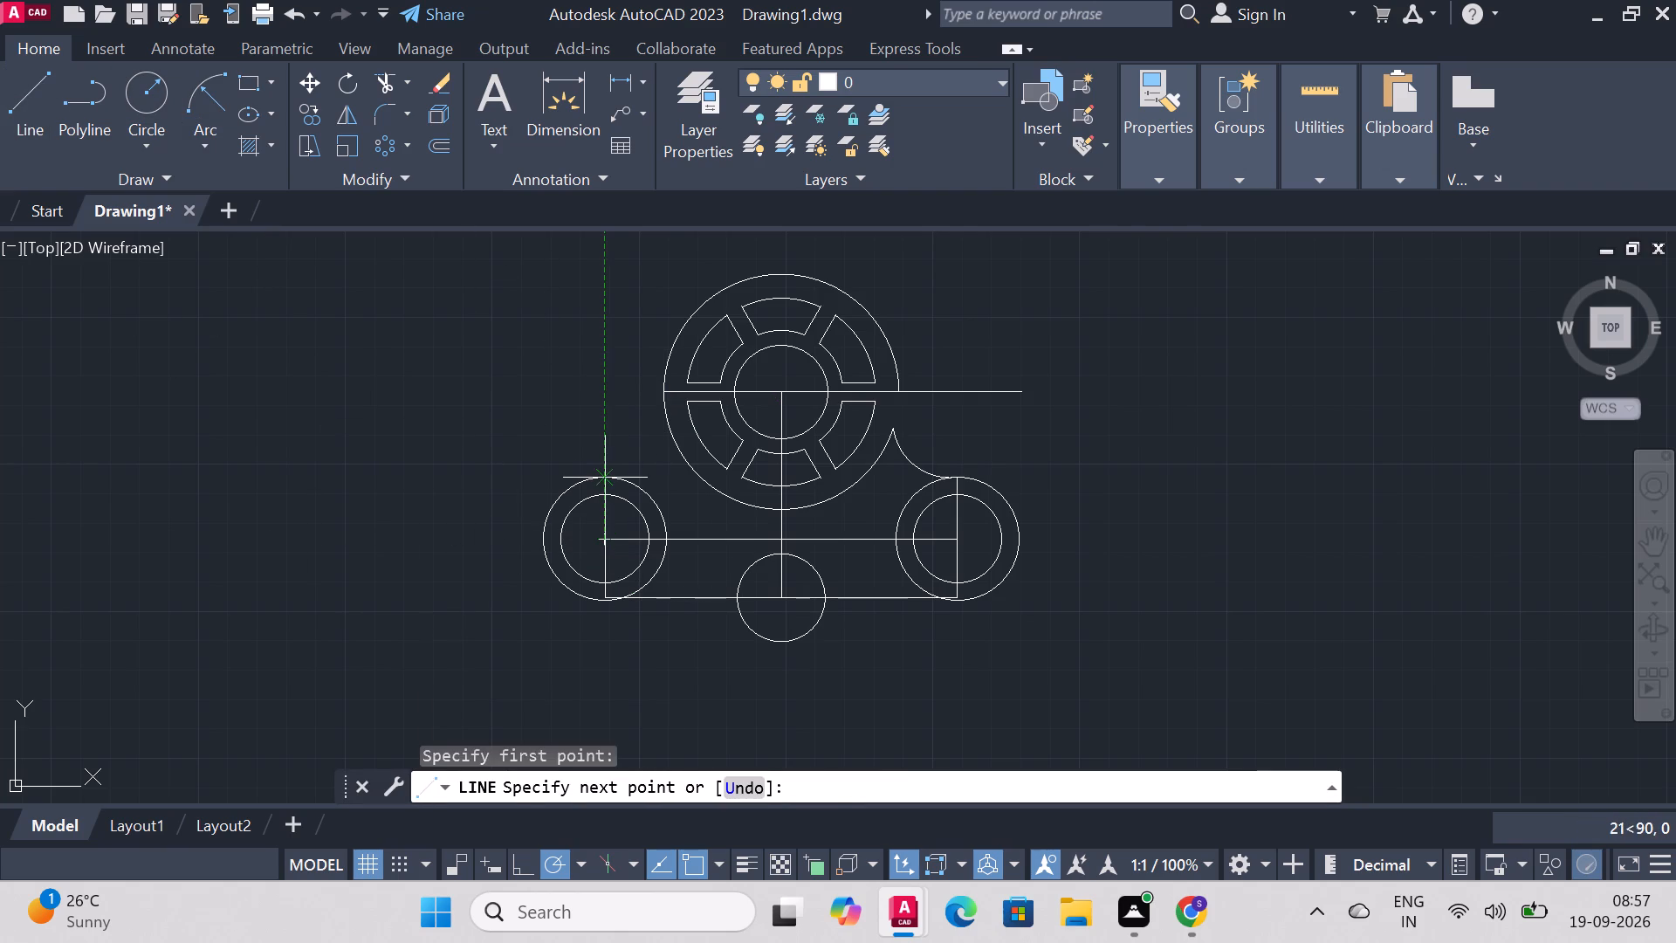
click(600, 479)
right_click(600, 479)
click(749, 502)
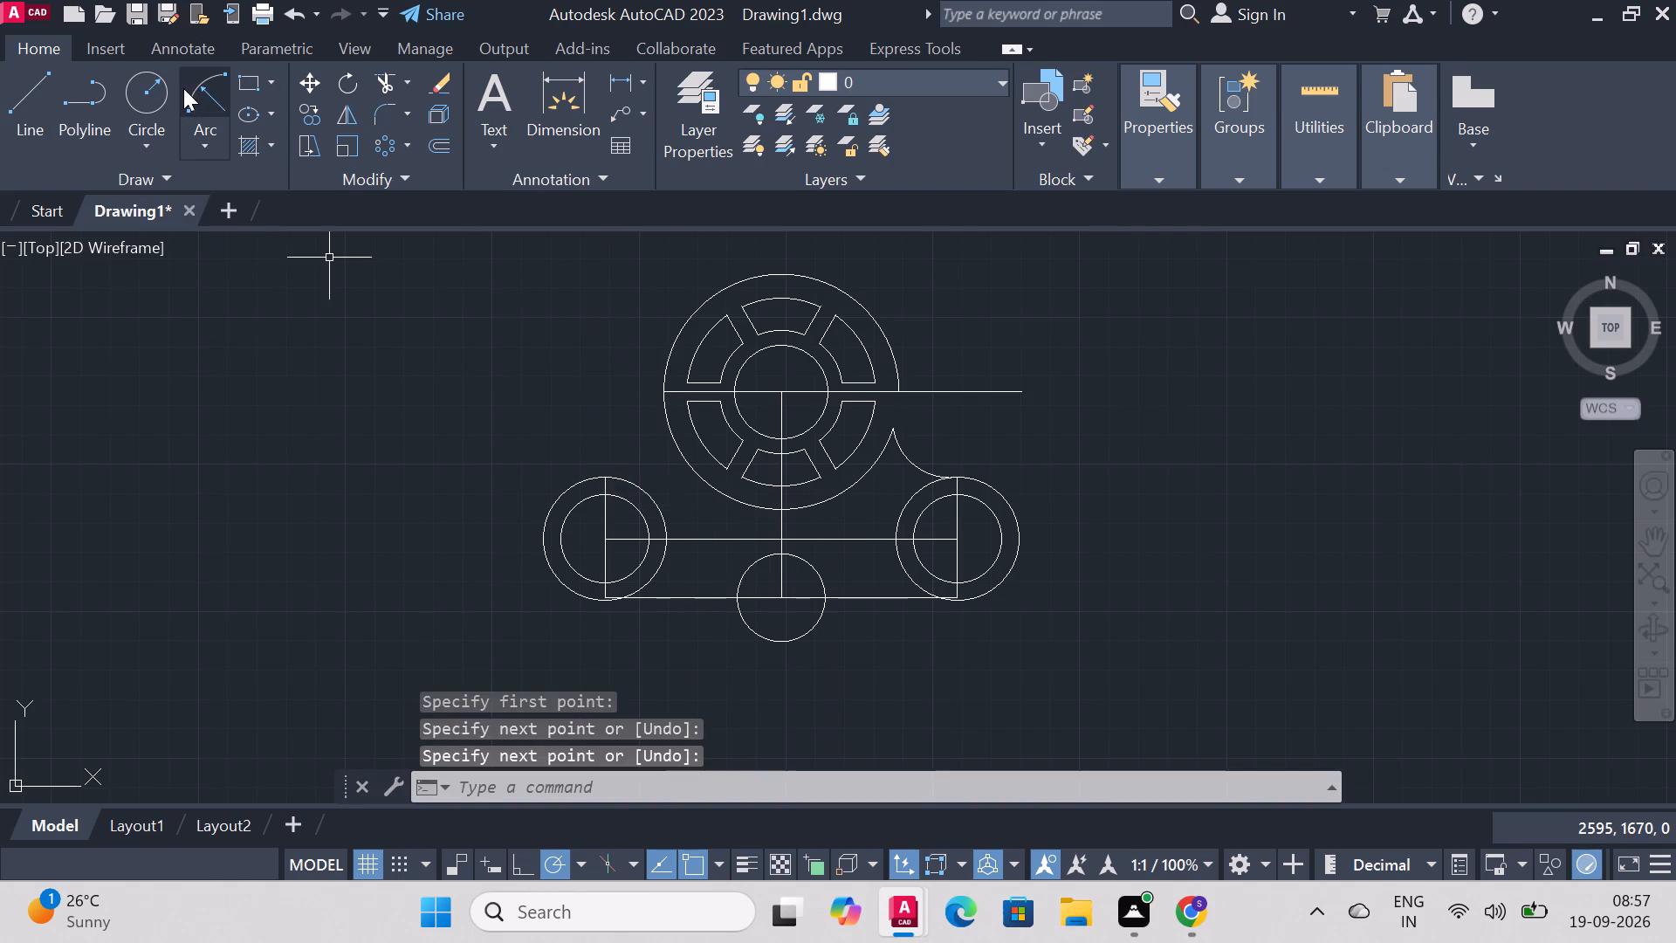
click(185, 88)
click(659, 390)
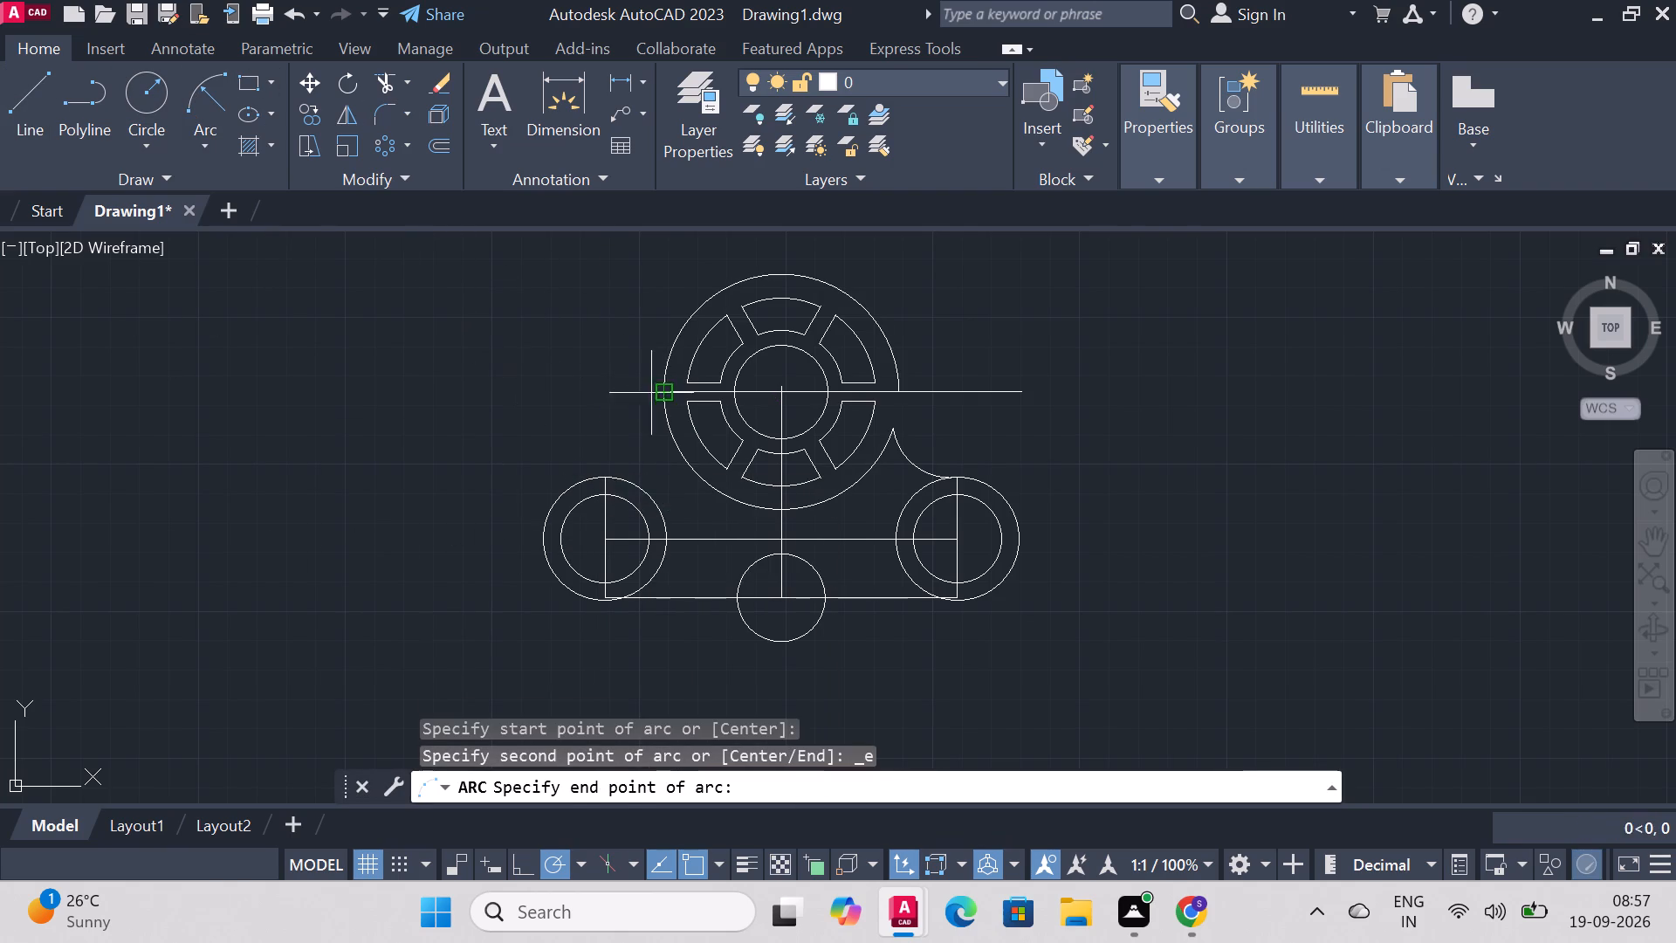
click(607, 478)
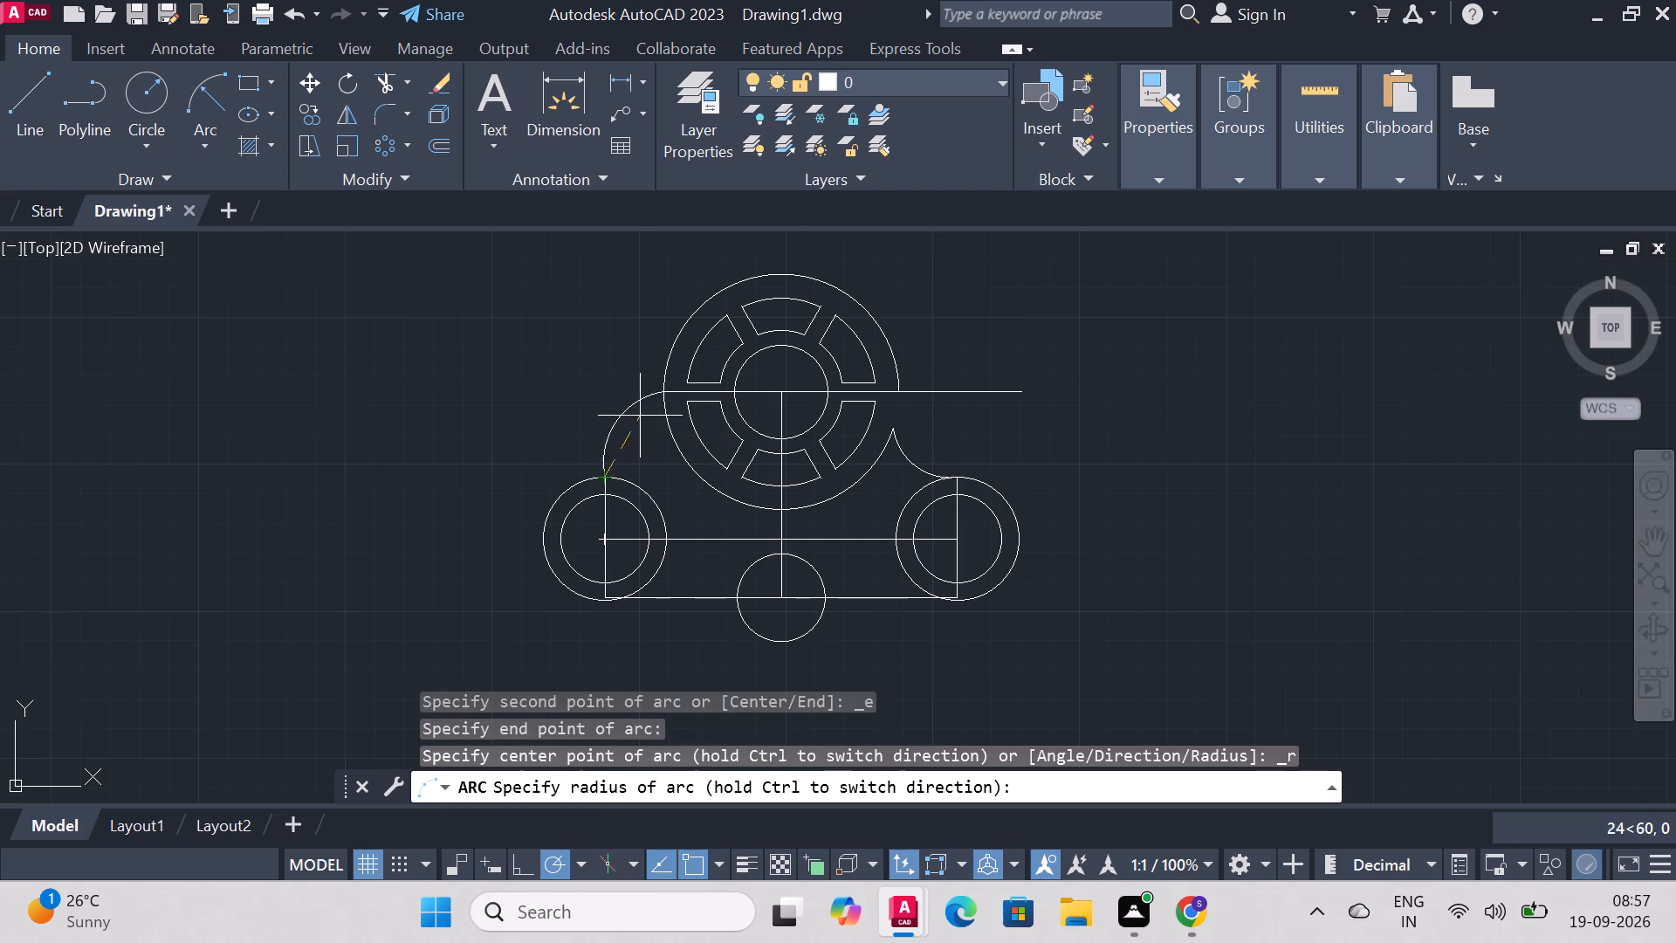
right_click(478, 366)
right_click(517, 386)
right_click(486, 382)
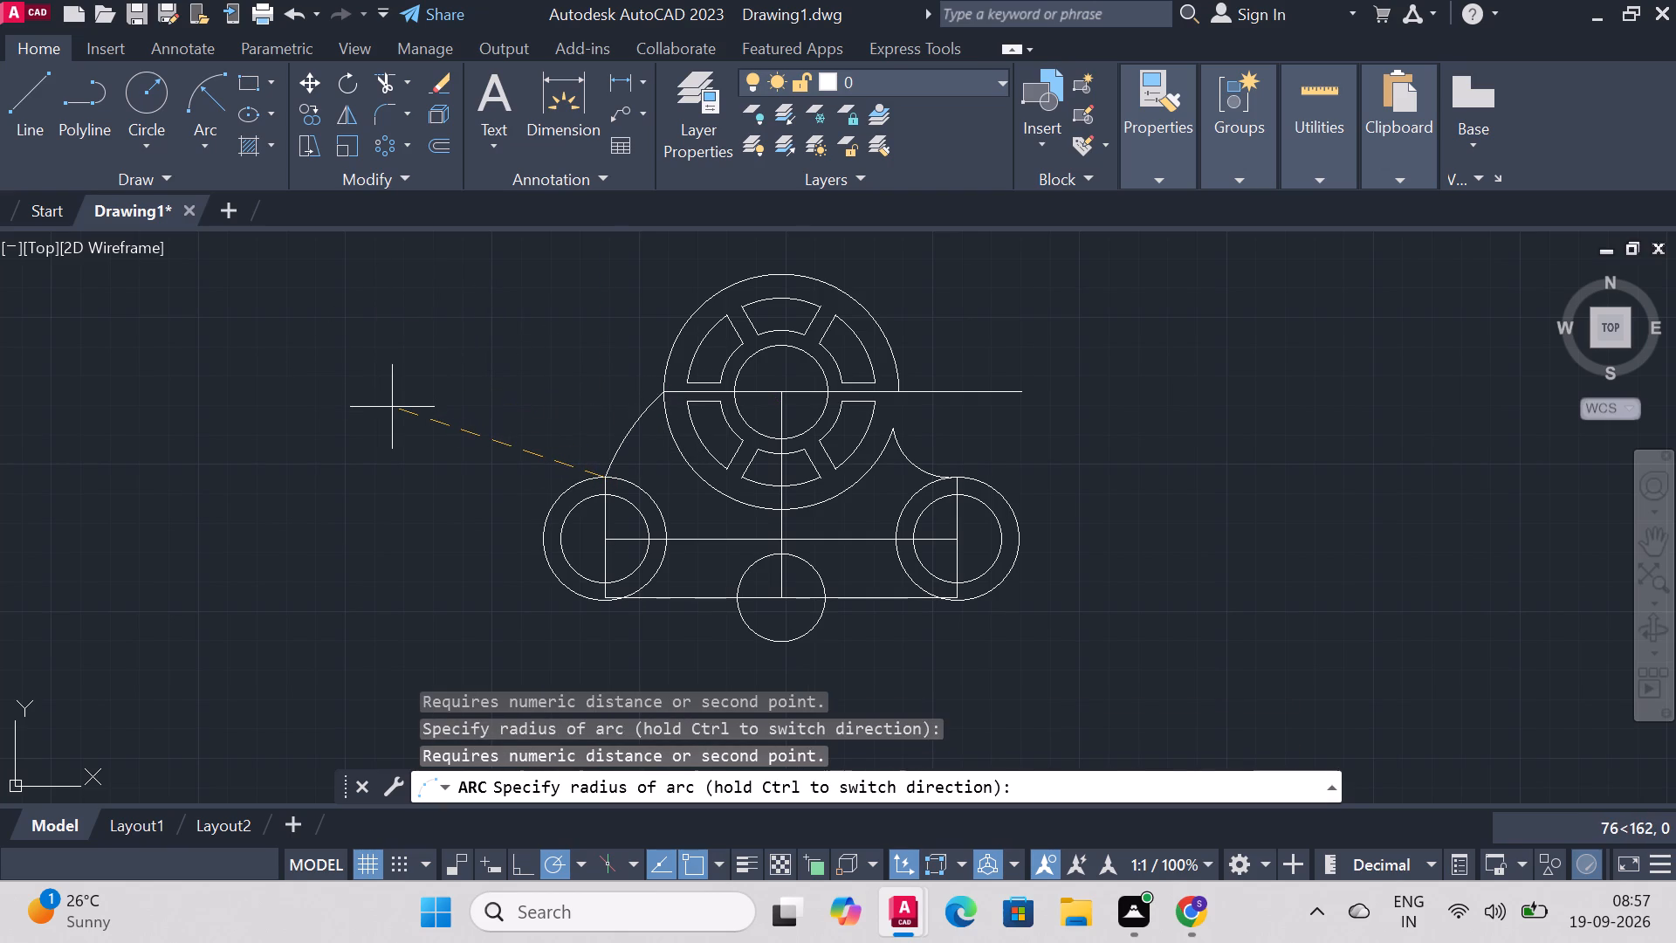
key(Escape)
Draw a radius 20 start-end-radius arc from the top of the left outer corner circle to the wheel's left quadrant.
click(198, 100)
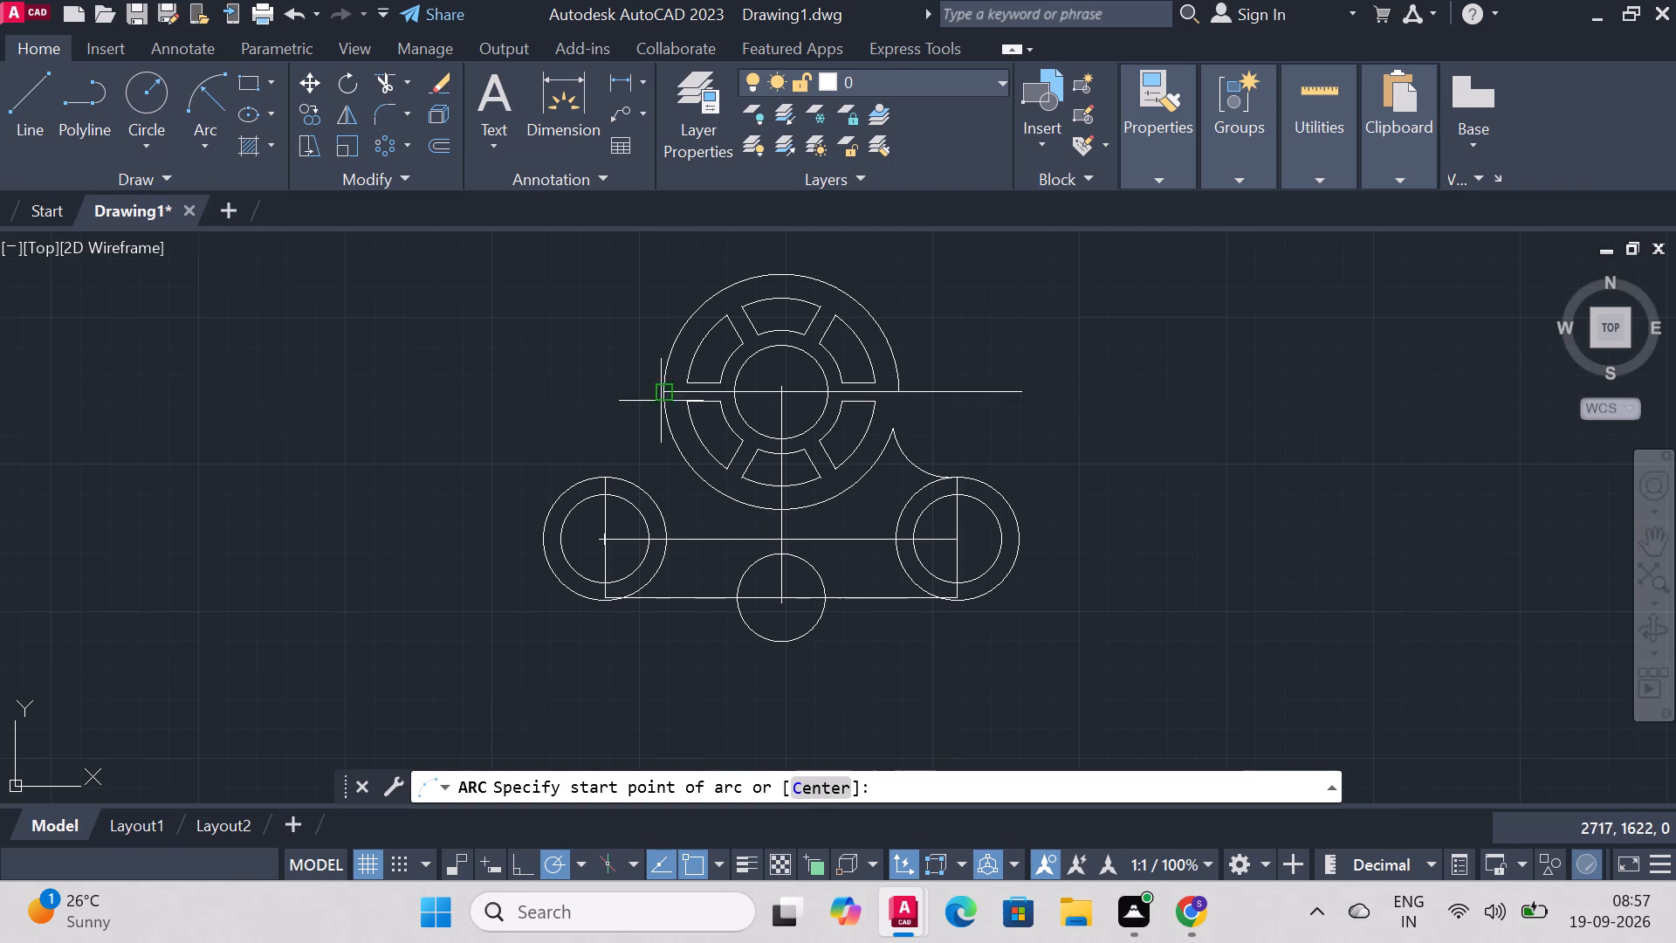
click(606, 478)
click(663, 397)
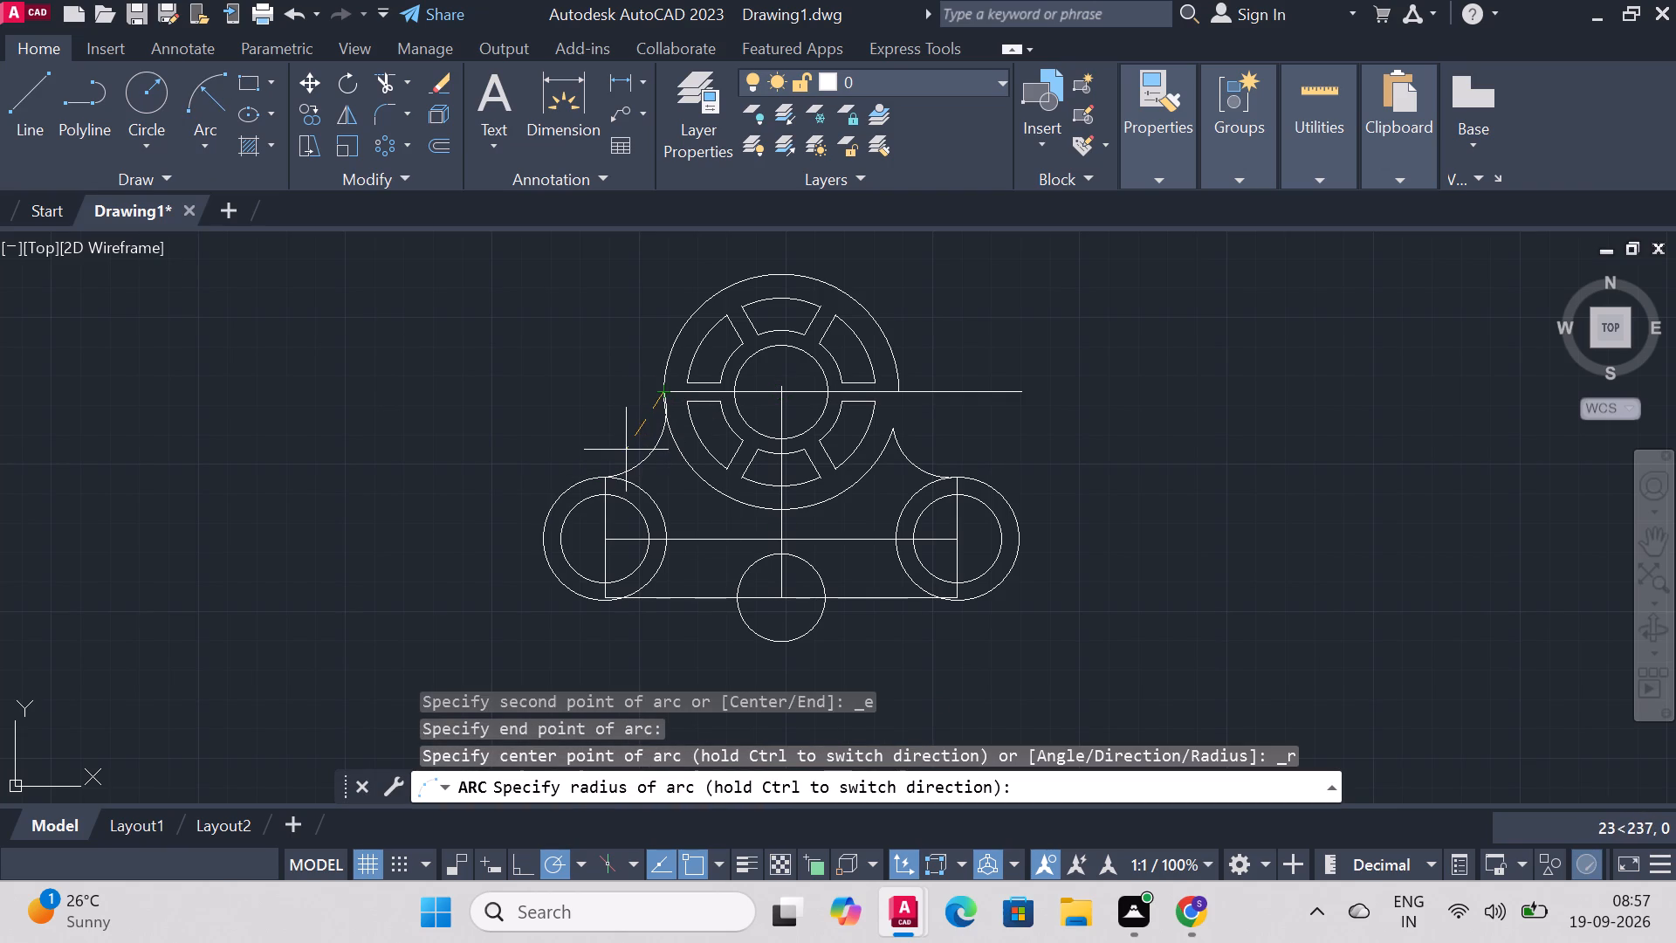
key(r)
key(Return)
key(2)
key(0)
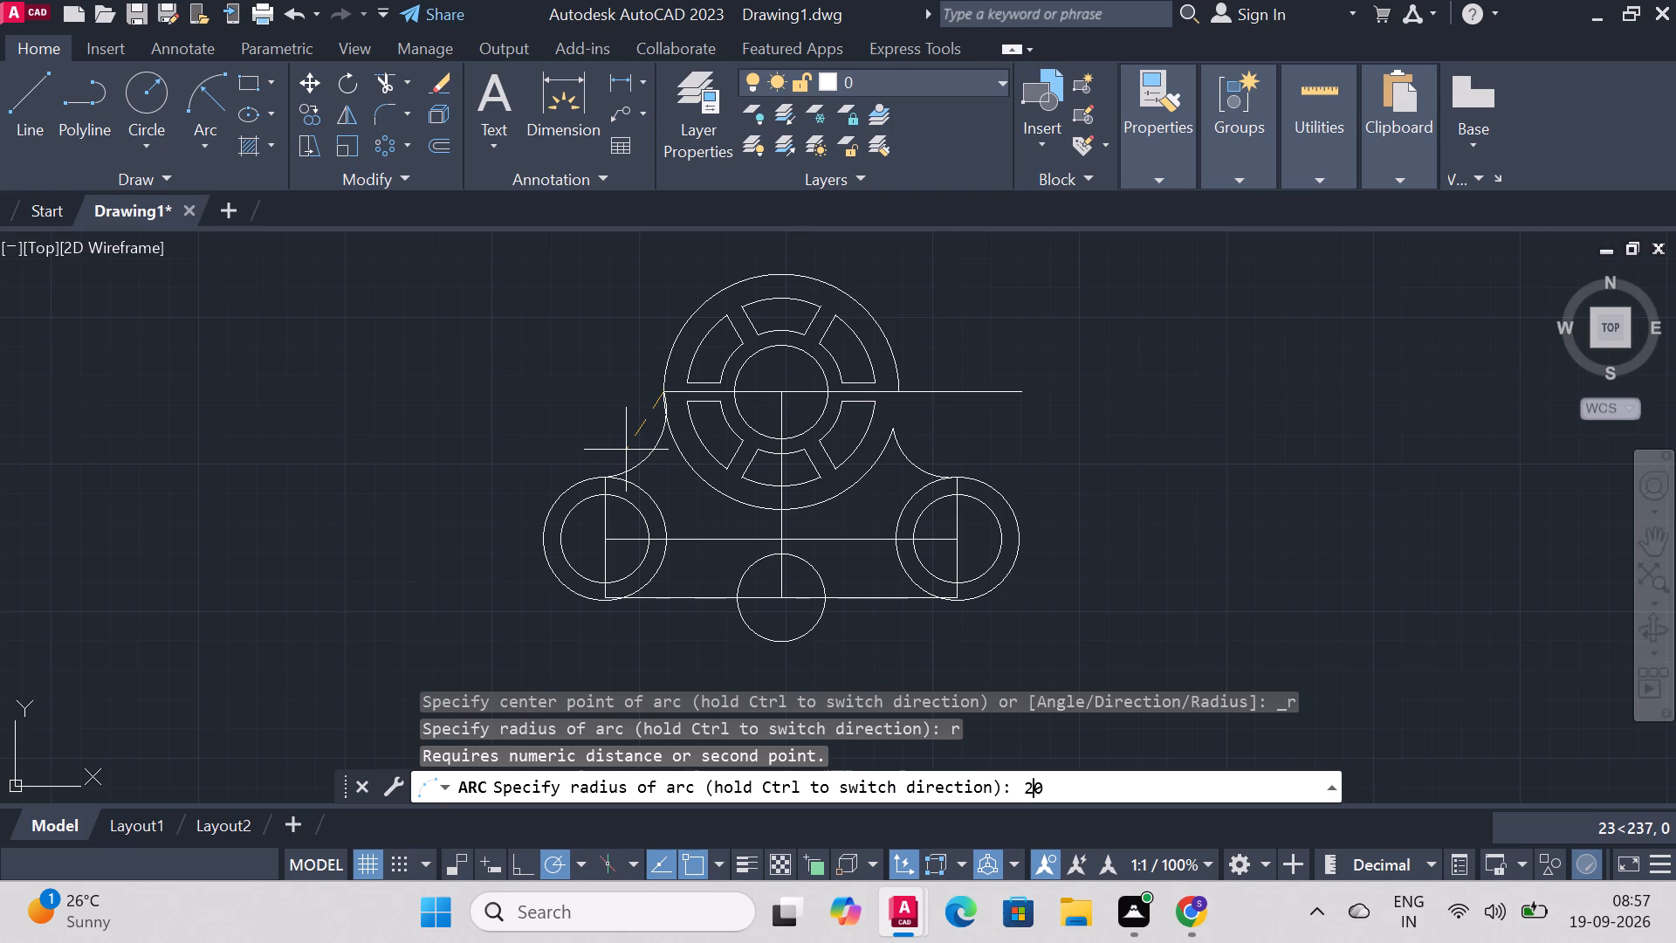
key(Return)
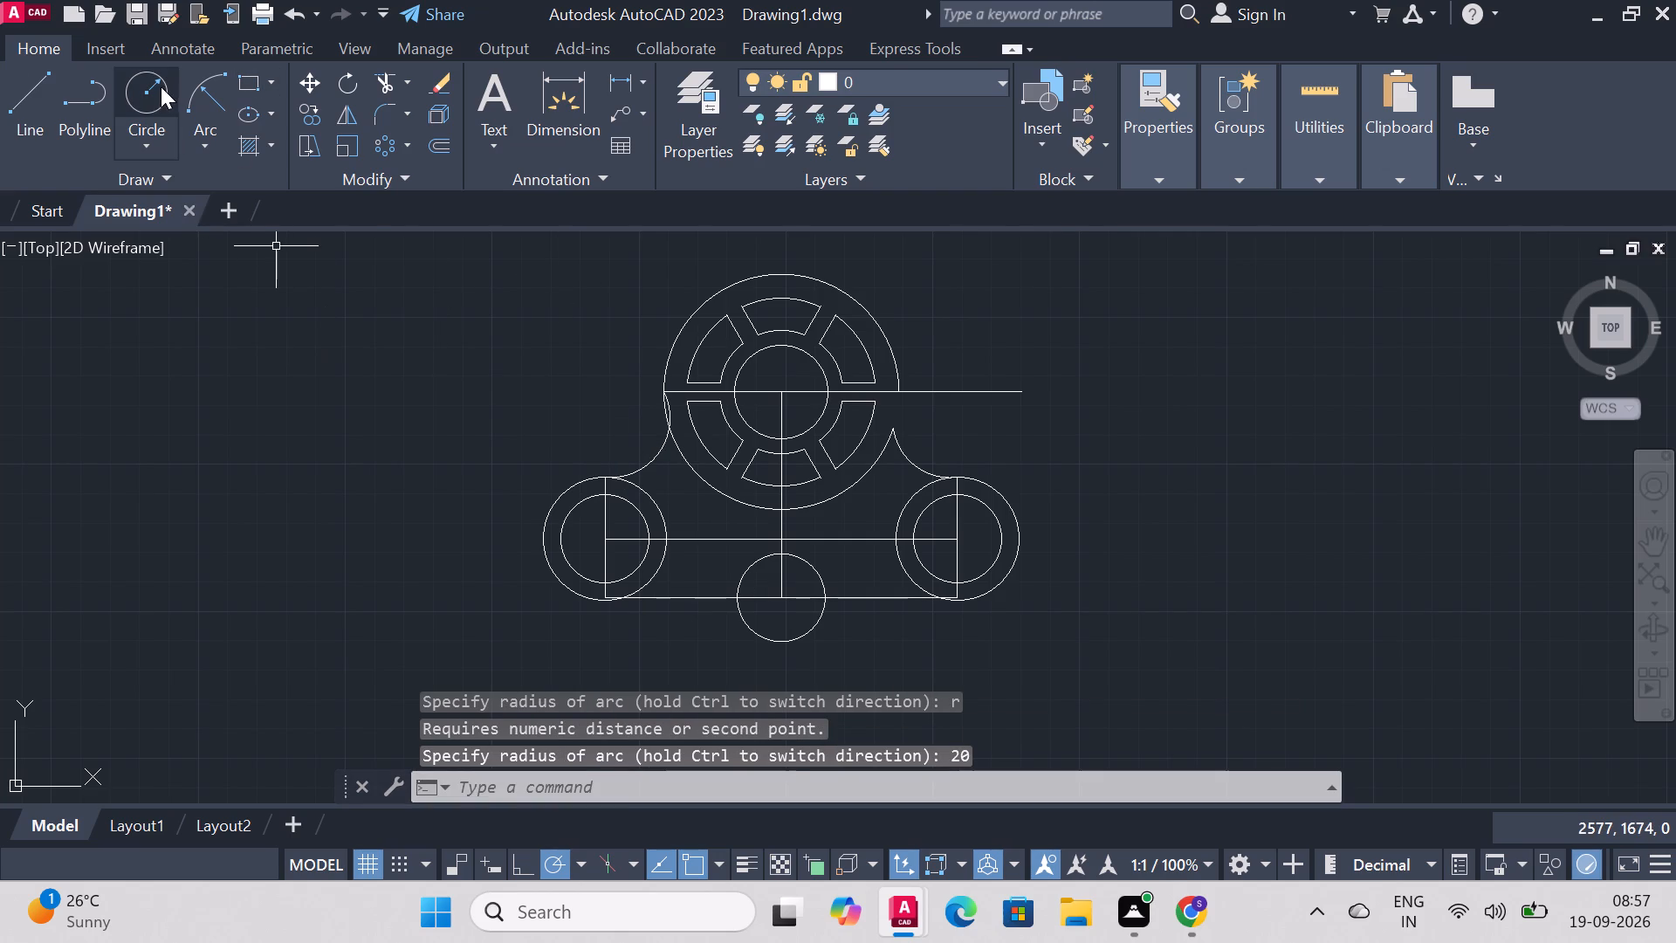
Trim the overlapping pieces of the wheel's outer circle and the left radius 20 arc between their two intersections.
click(201, 91)
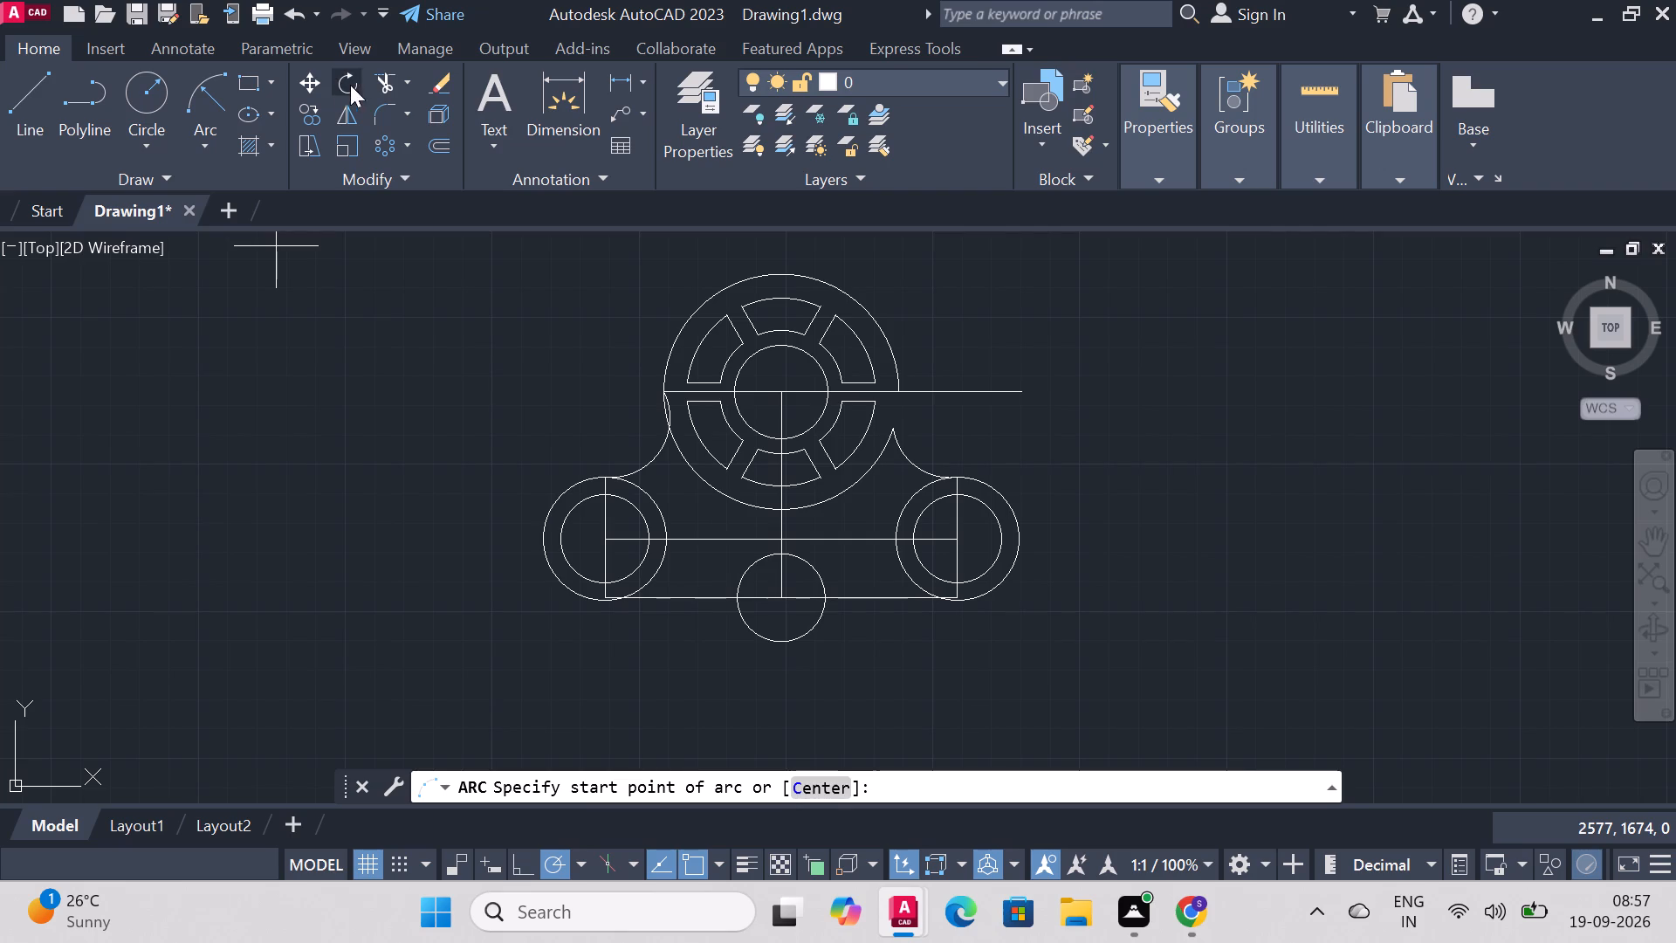
click(375, 79)
scroll(660, 410, up, 2)
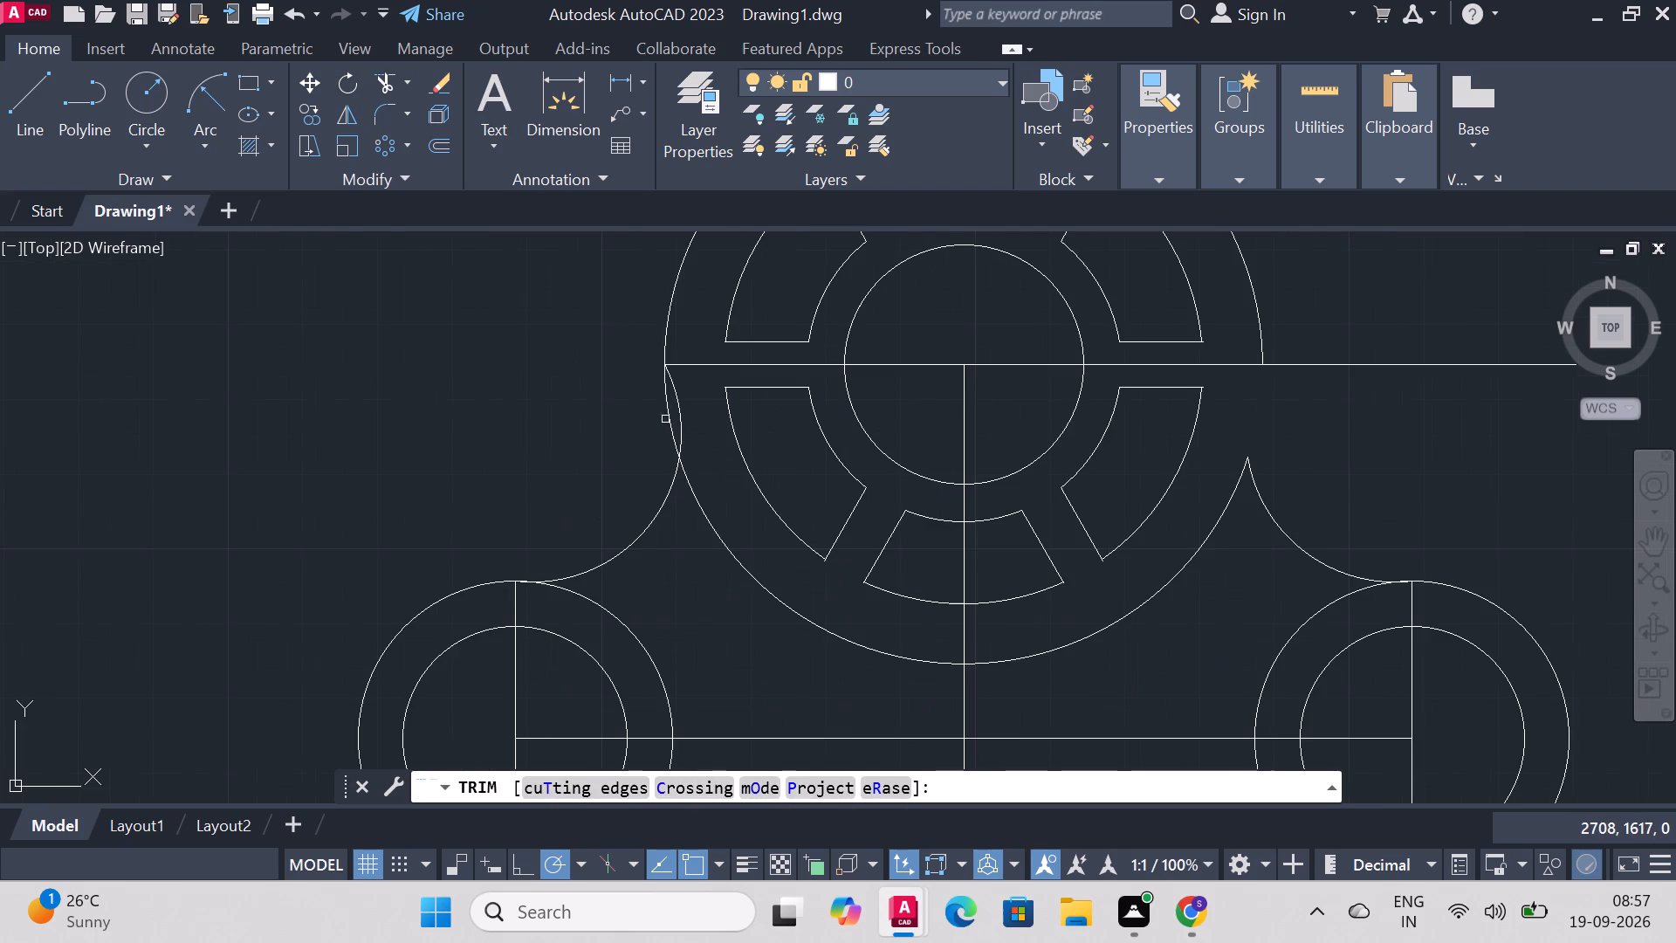
click(667, 410)
click(677, 403)
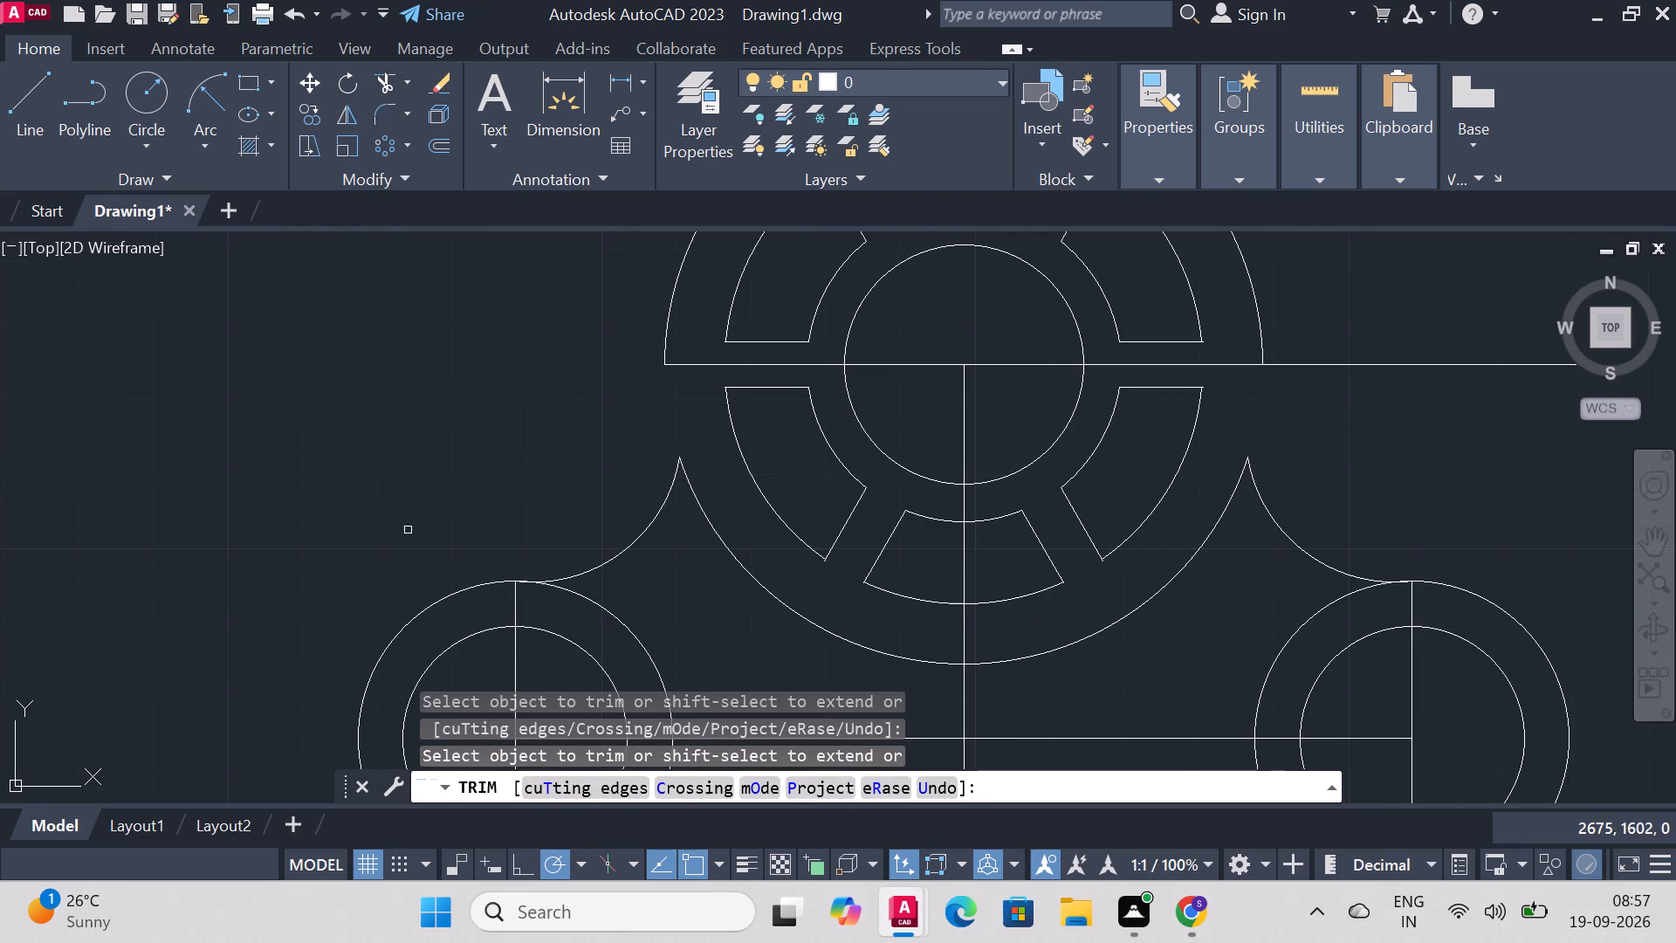
Draw a radius 40 circle centered on the wheel's center.
click(136, 104)
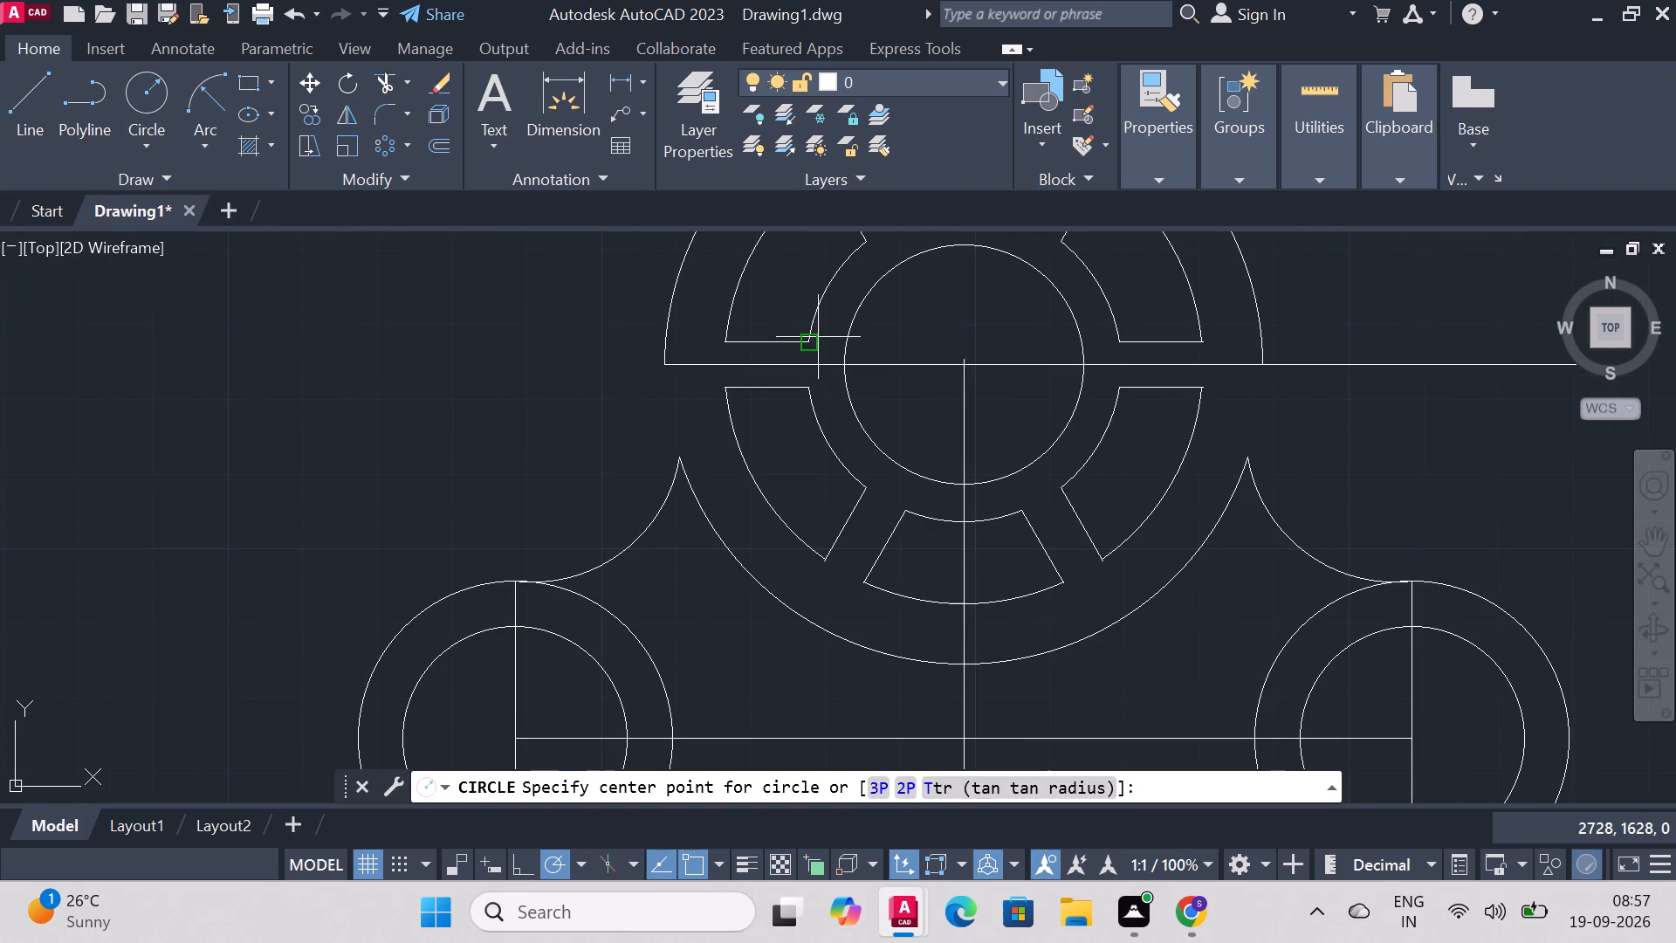
click(964, 365)
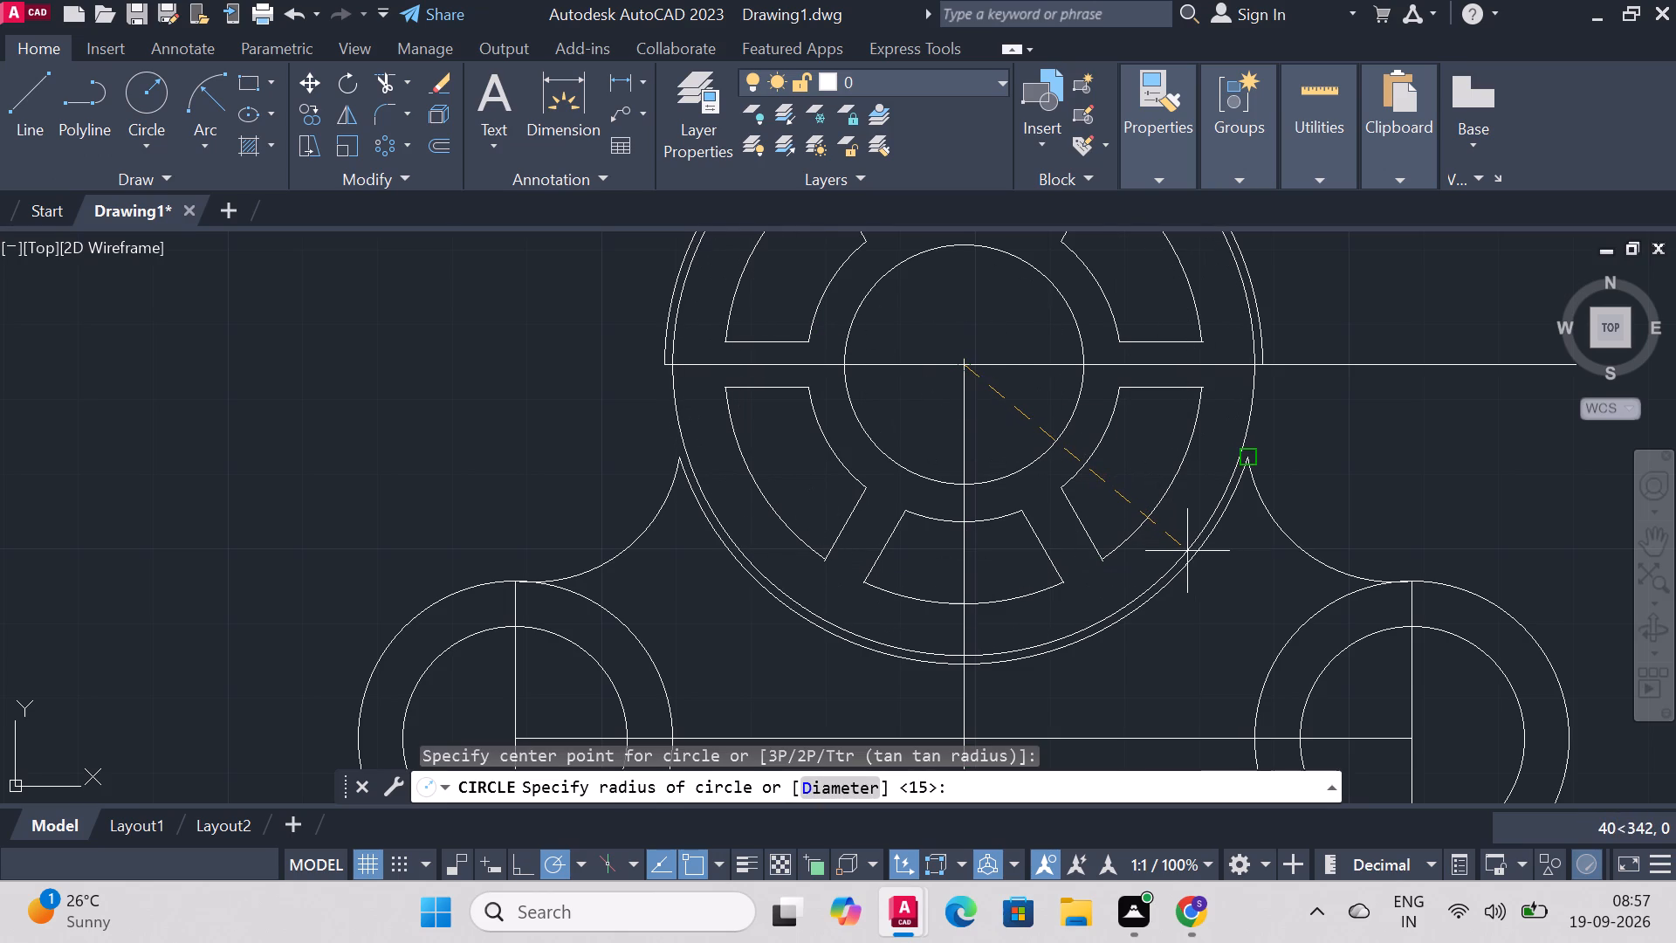
key(r)
key(Return)
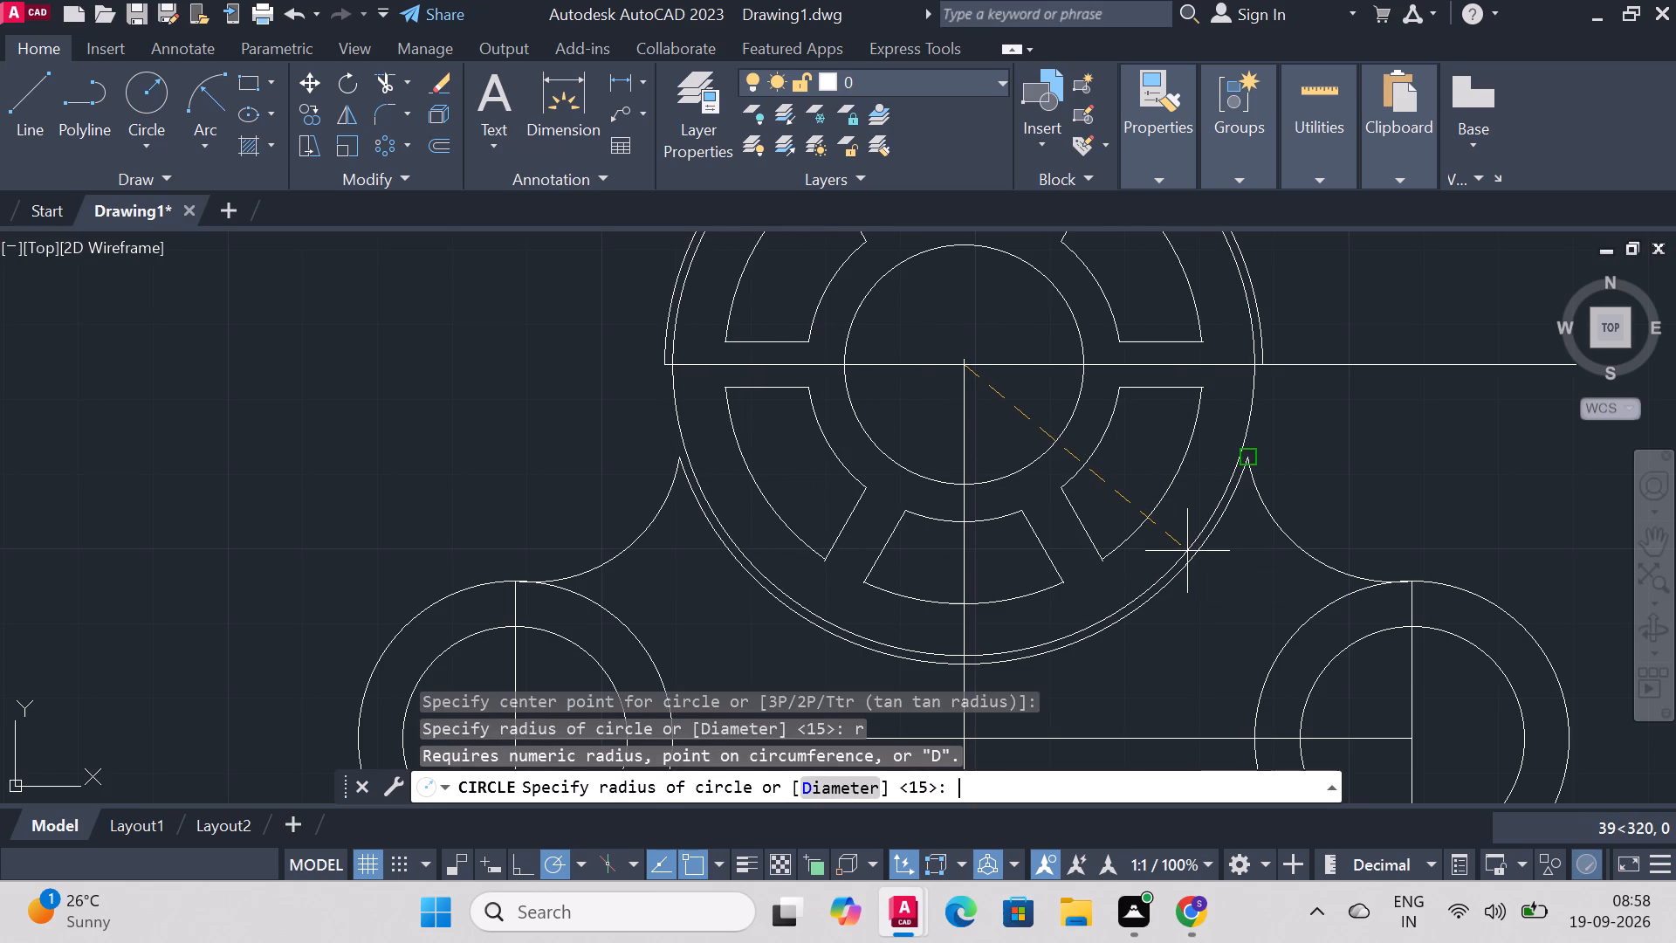
text(40)
key(Return)
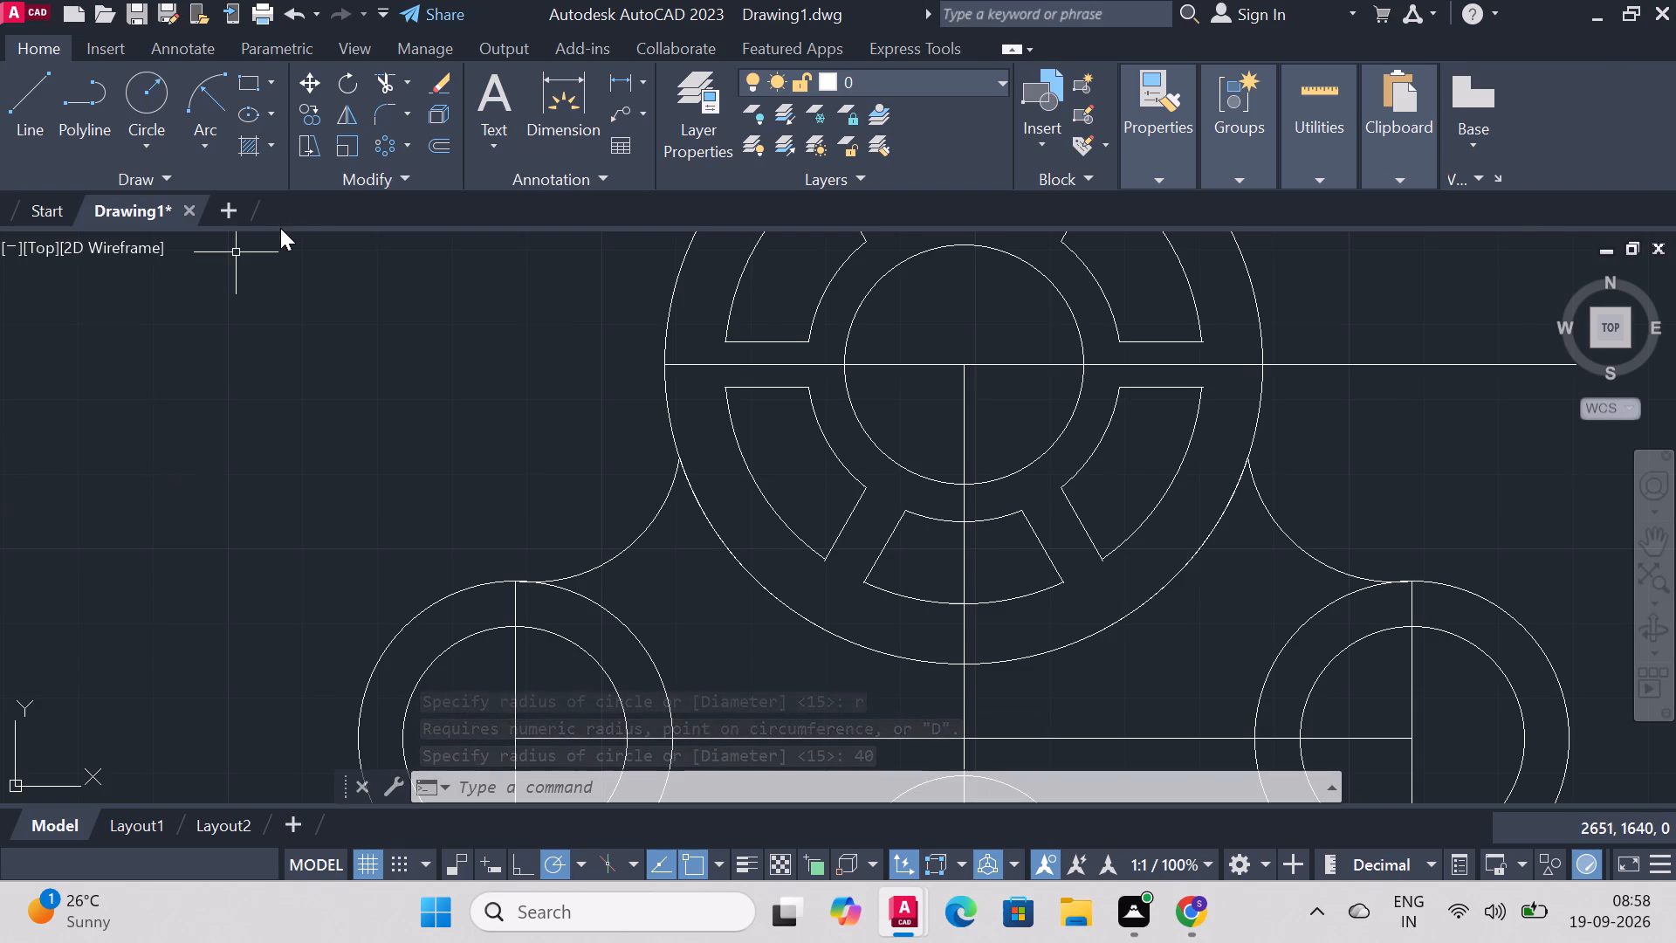
Trim the duplicated outer-circle segments along the wheel's lower edge and its upper right side.
click(385, 86)
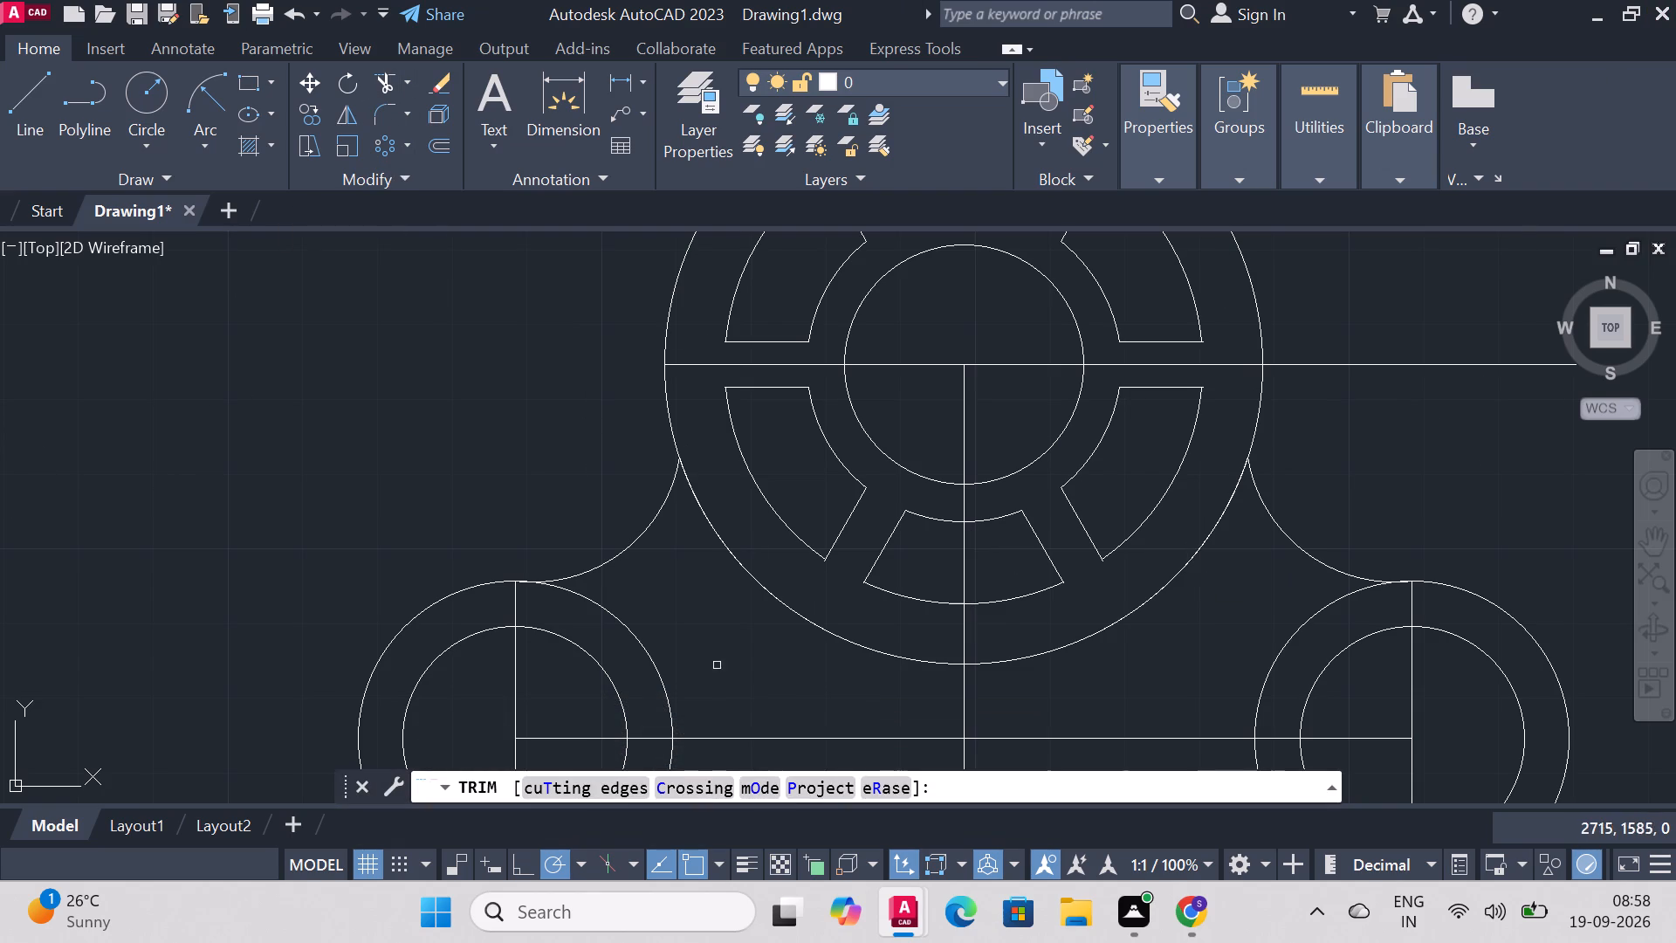
click(795, 606)
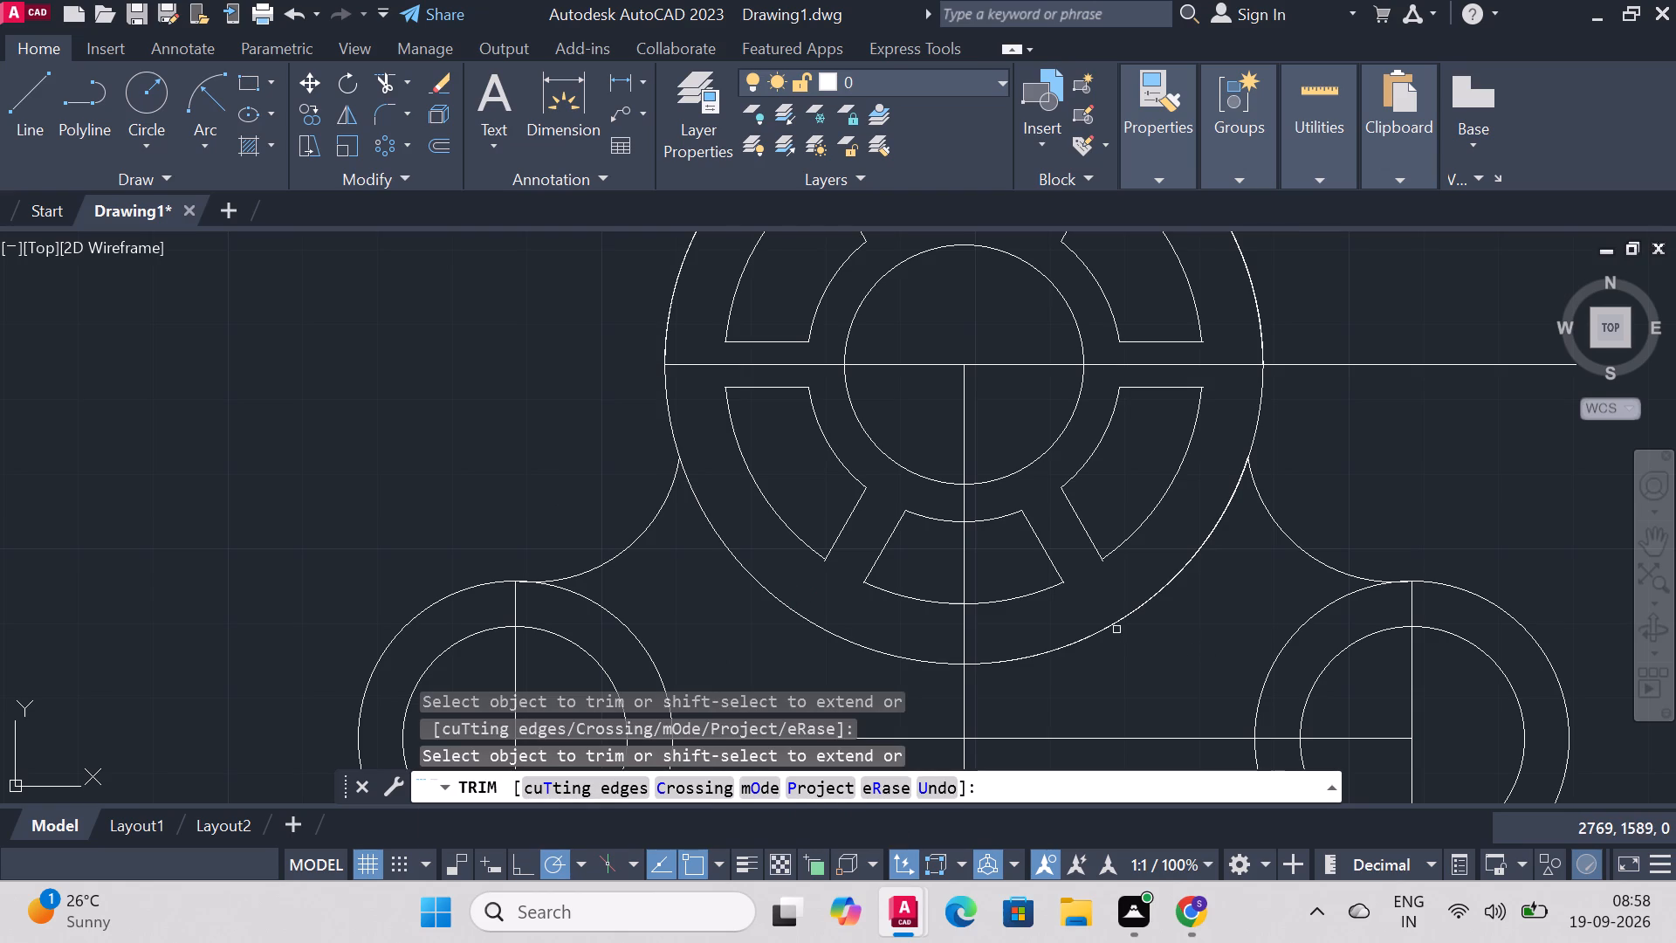
click(1115, 628)
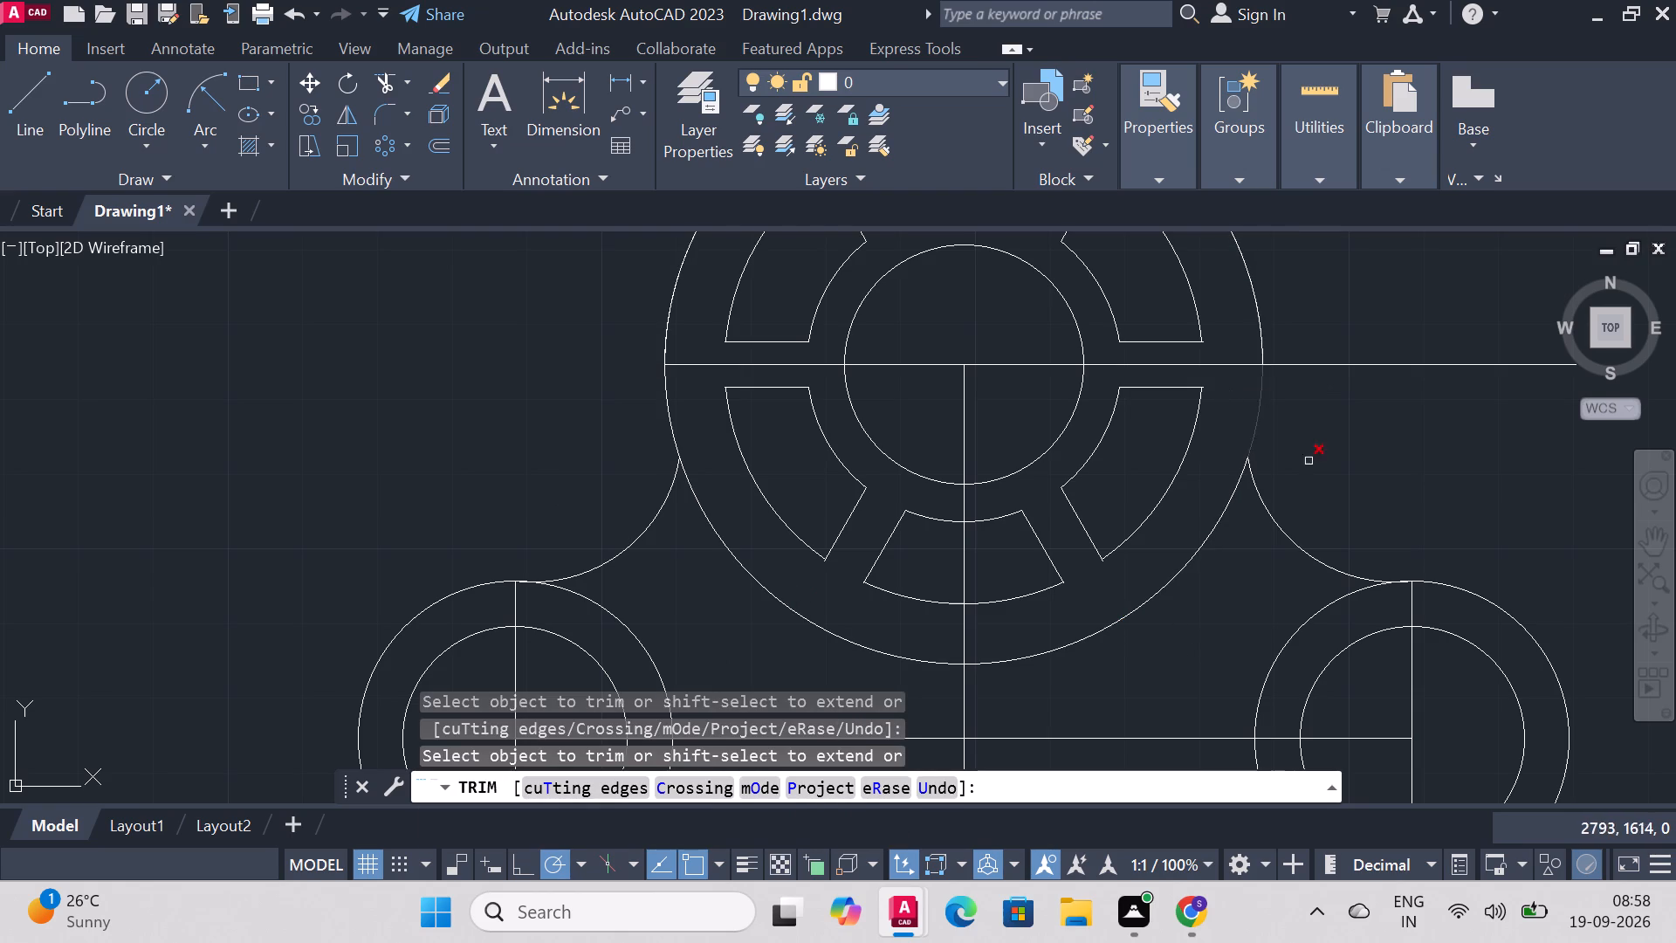
scroll(1354, 530, down, 1)
click(1283, 364)
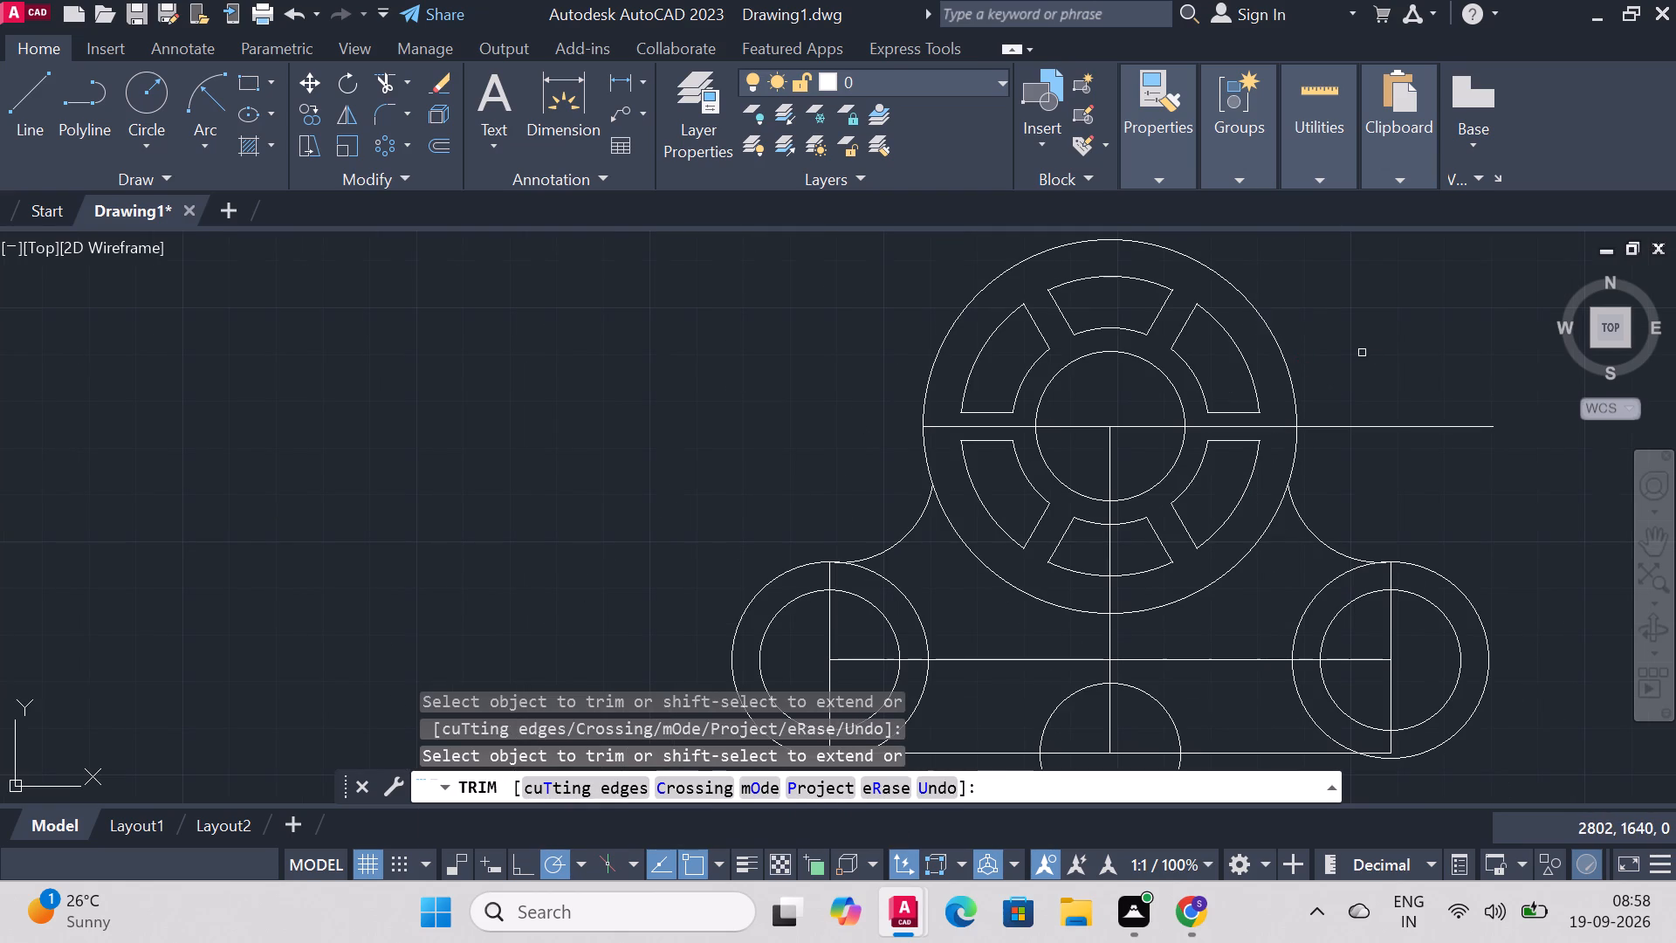
right_click(1402, 335)
click(1426, 344)
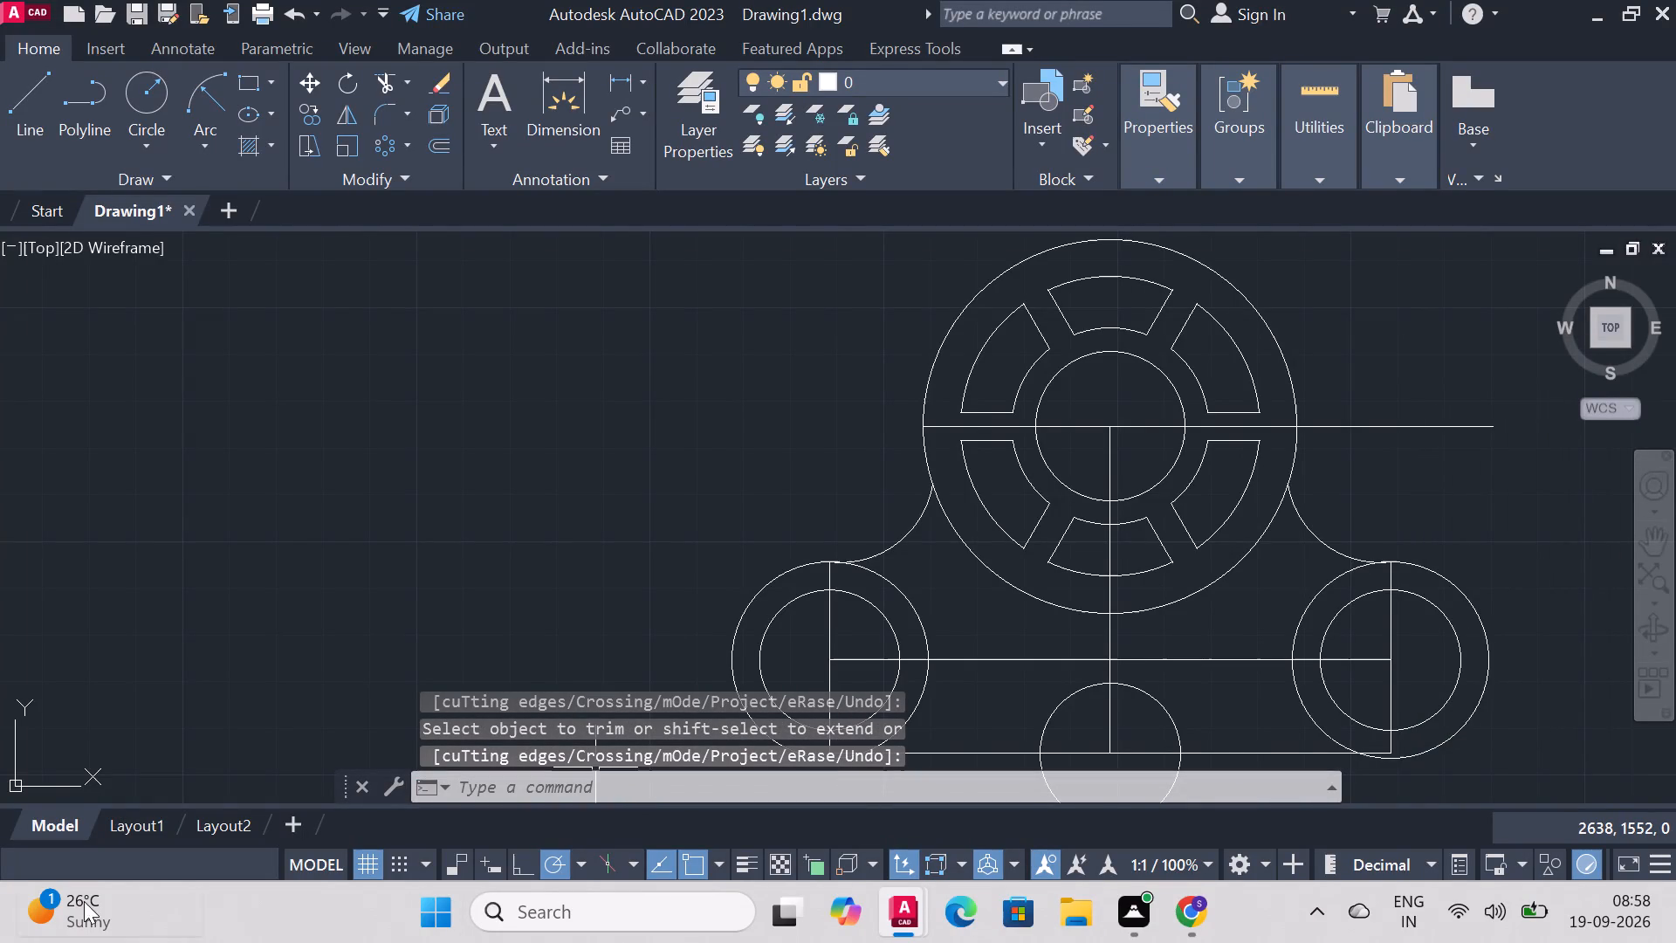
Draw a radius 20 circle concentric with the diameter 30 circle at the middle of the base's bottom line.
scroll(1090, 594, down, 1)
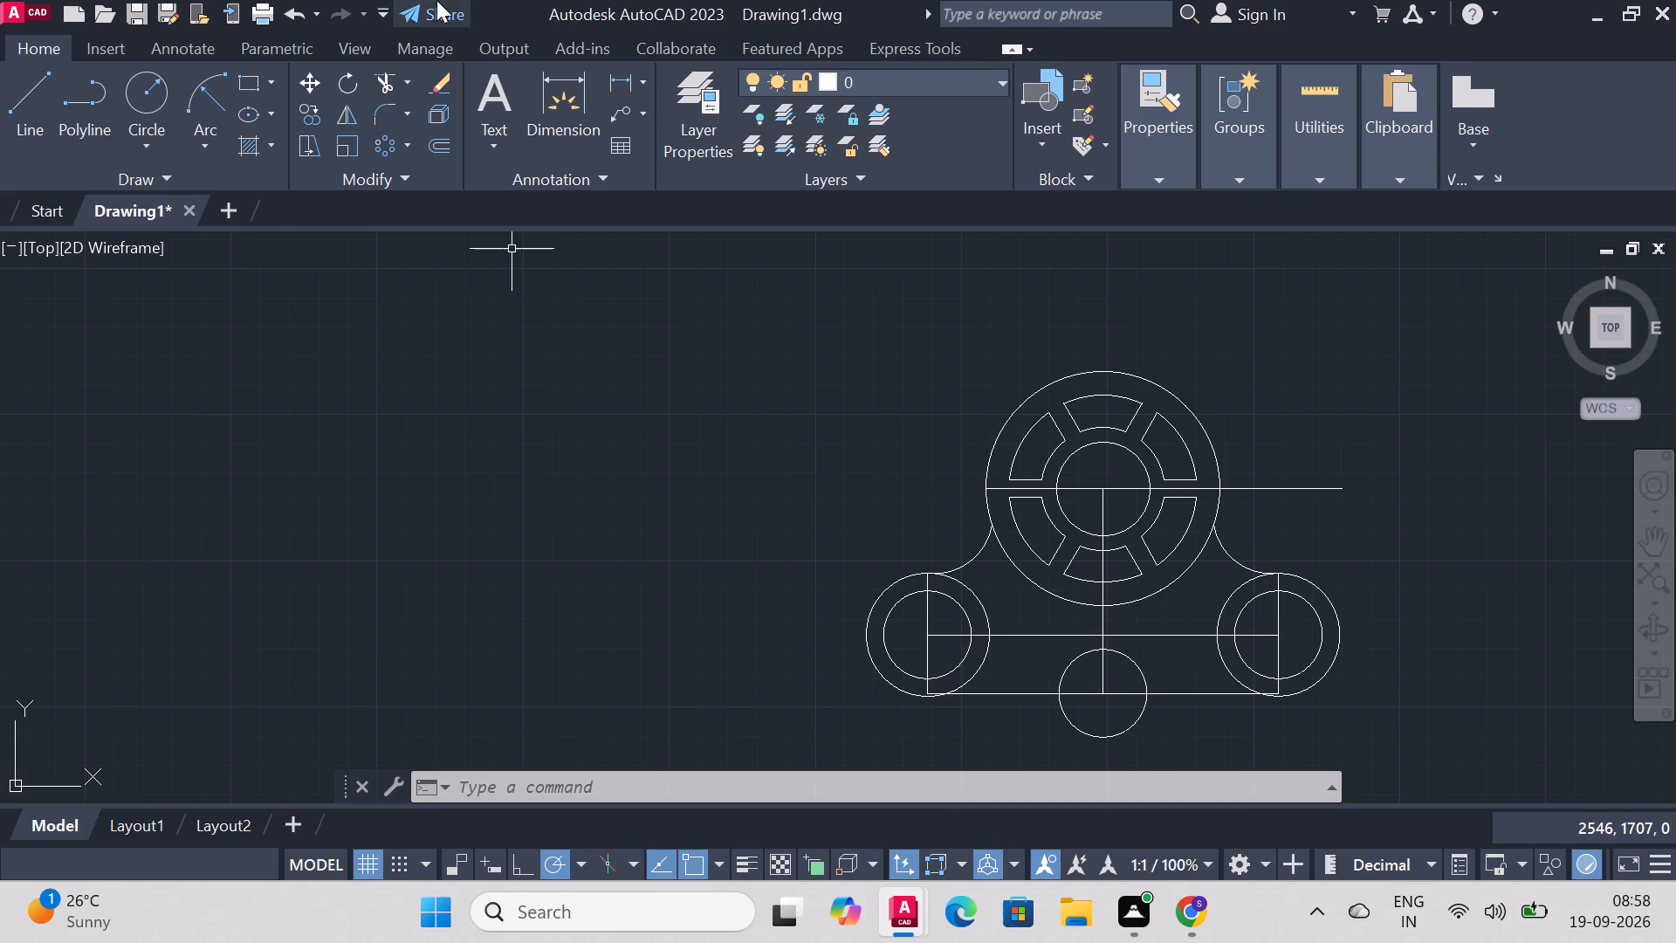
click(138, 93)
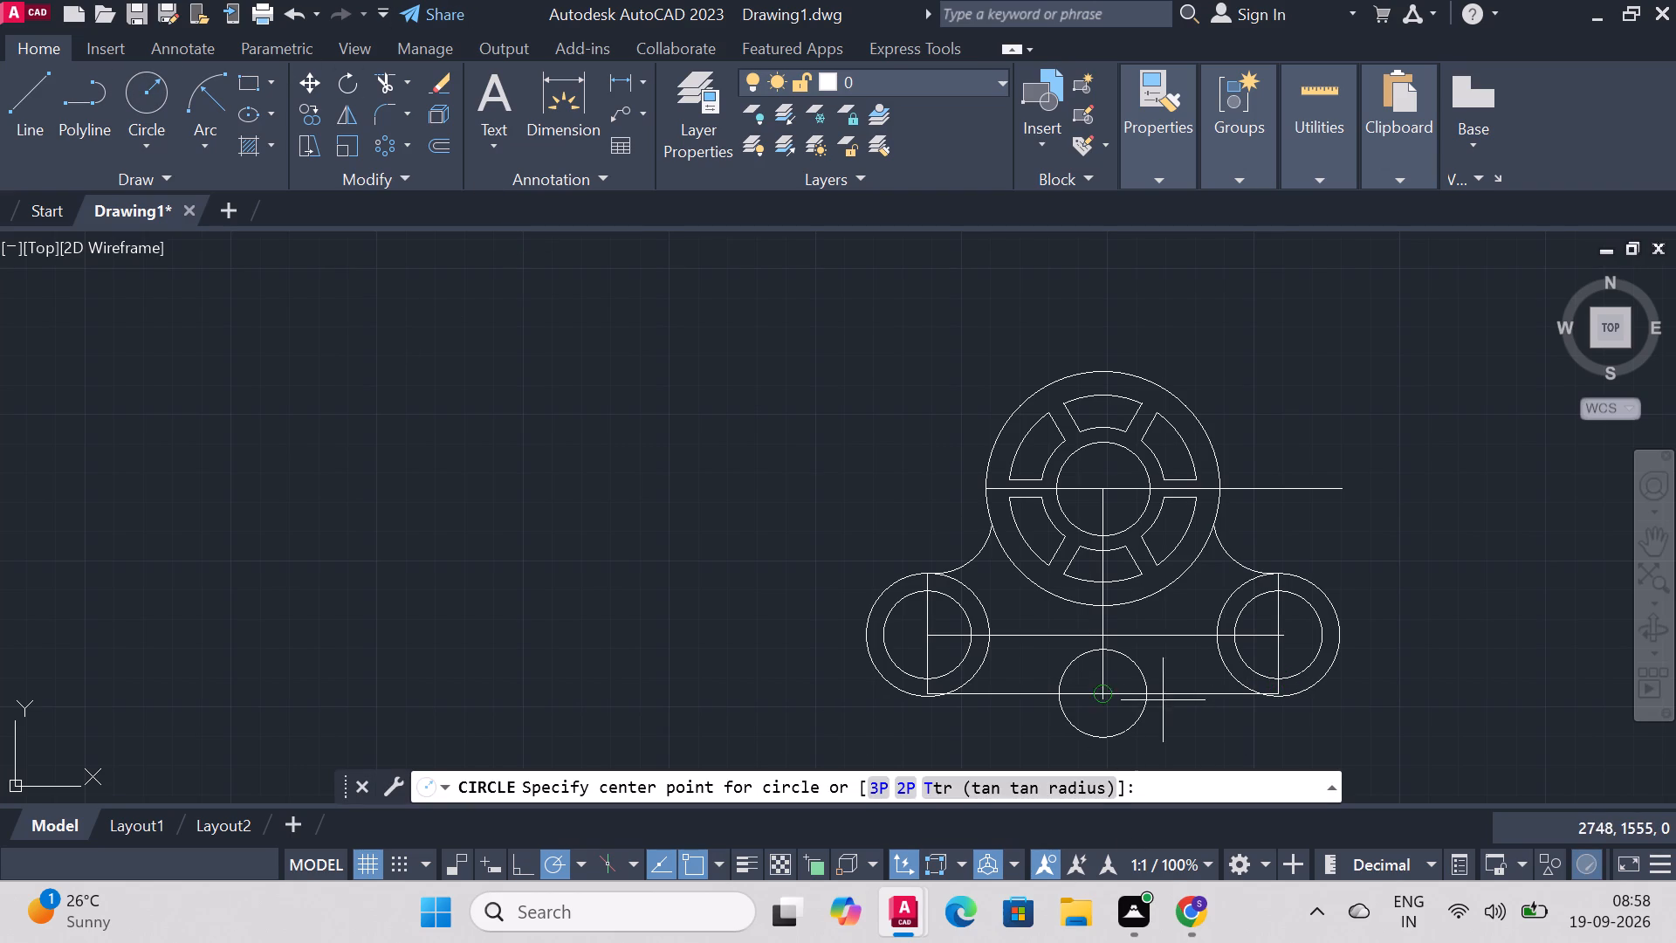
scroll(1167, 681, down, 2)
scroll(1177, 729, up, 3)
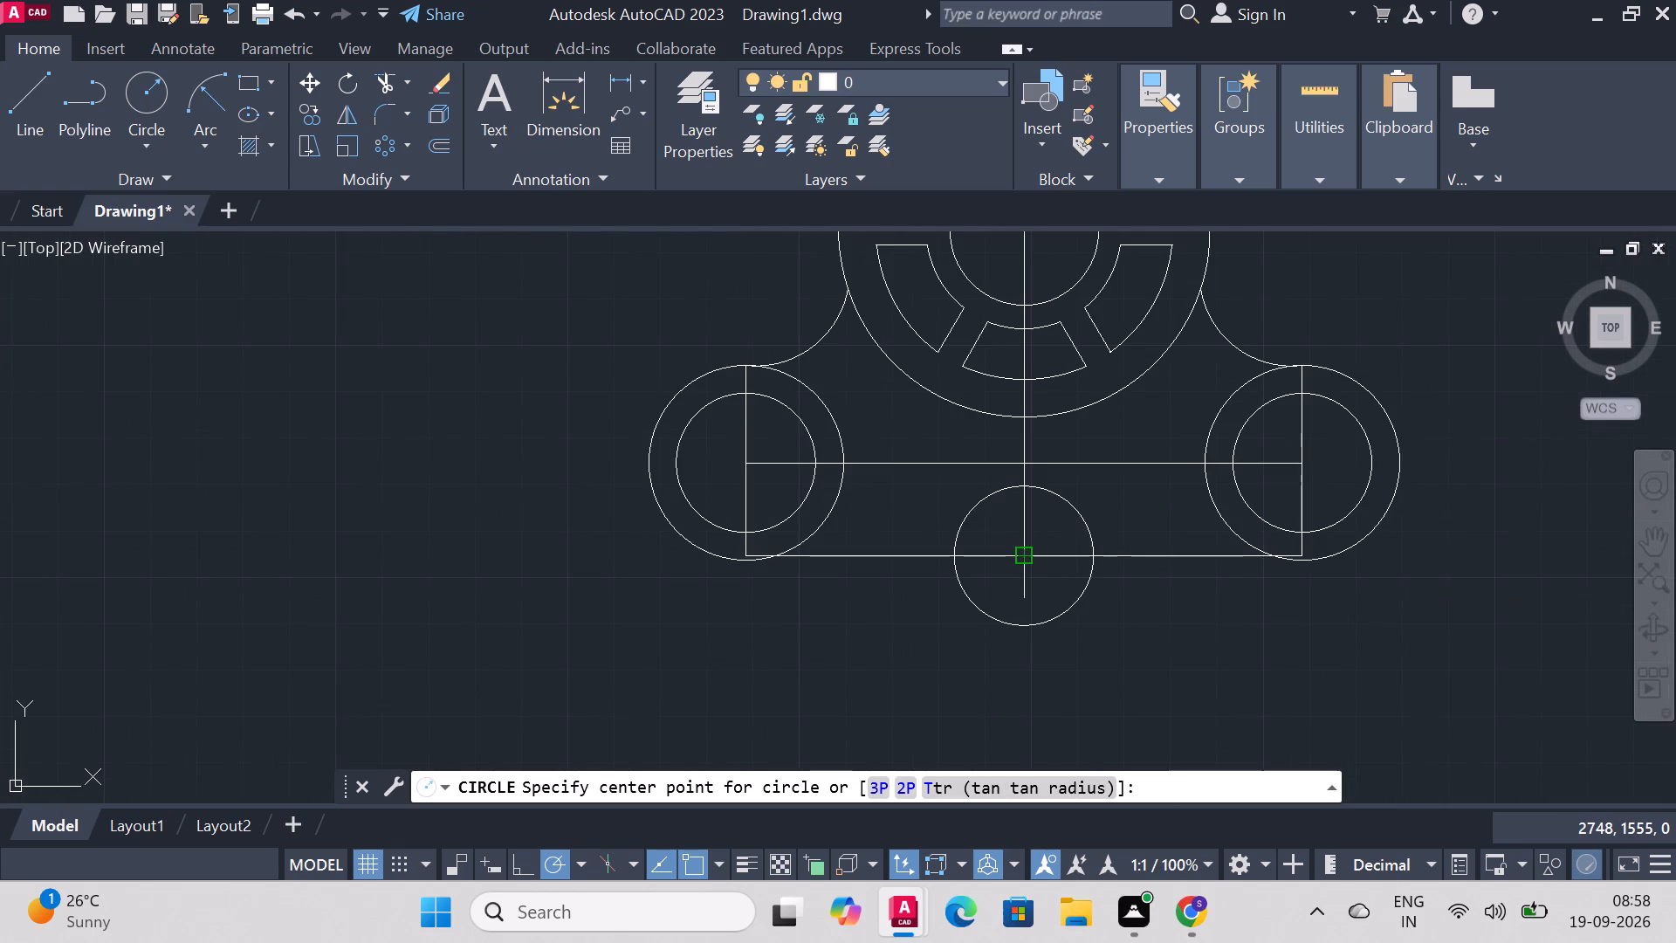
click(1023, 556)
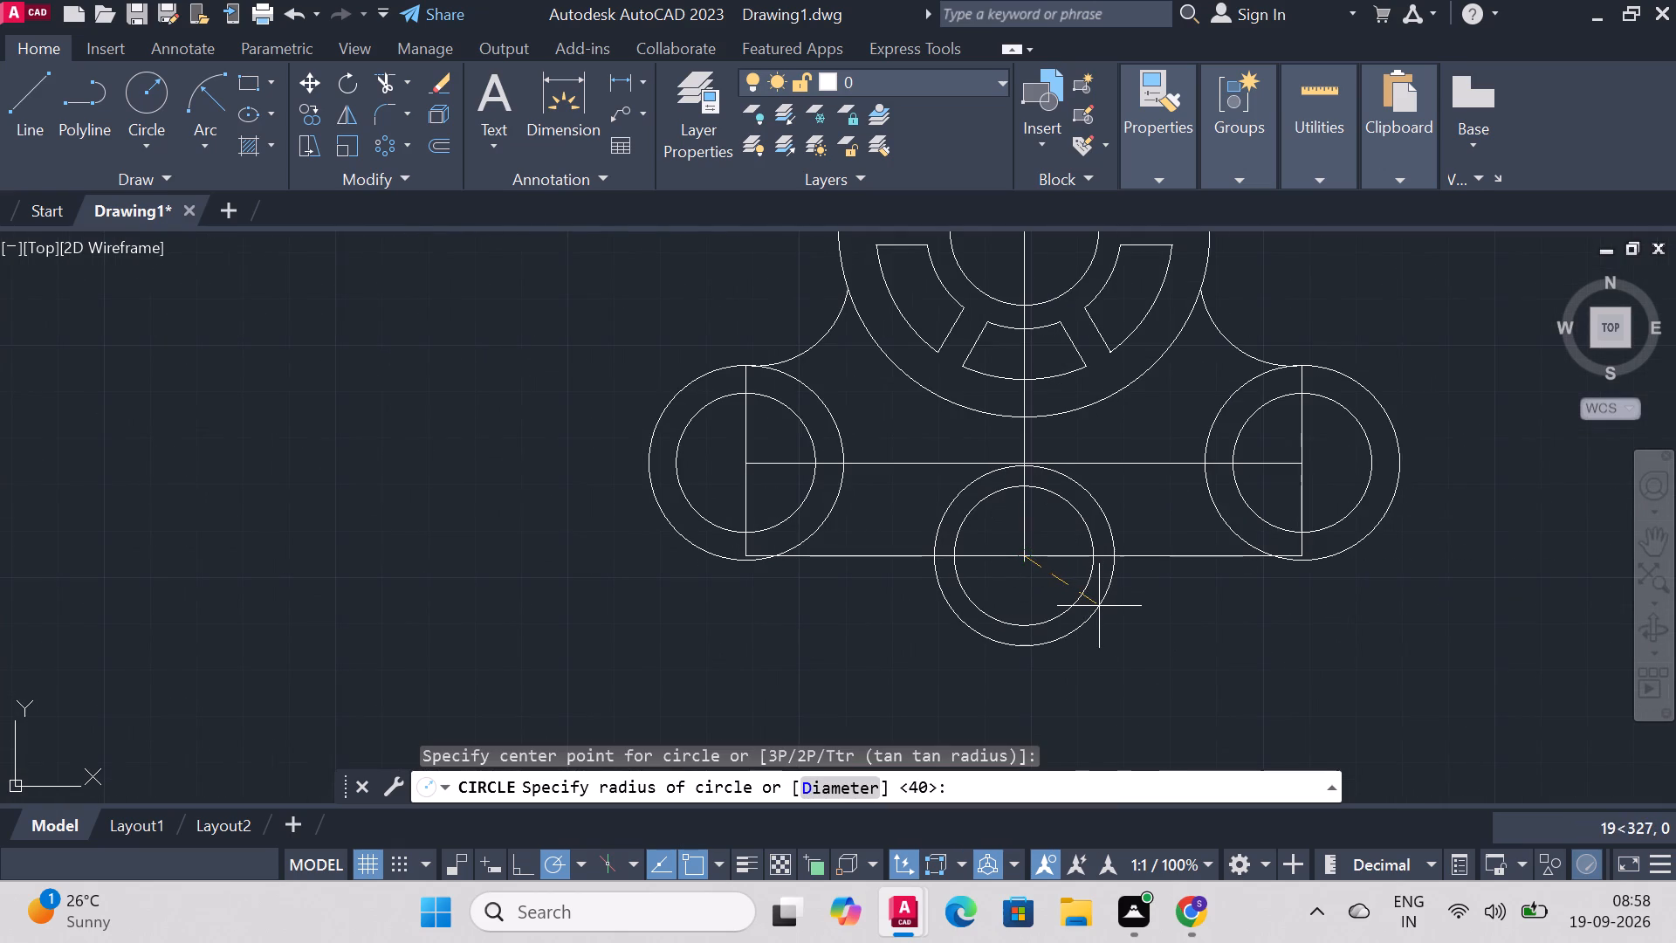
key(r)
key(Return)
text(20)
key(Return)
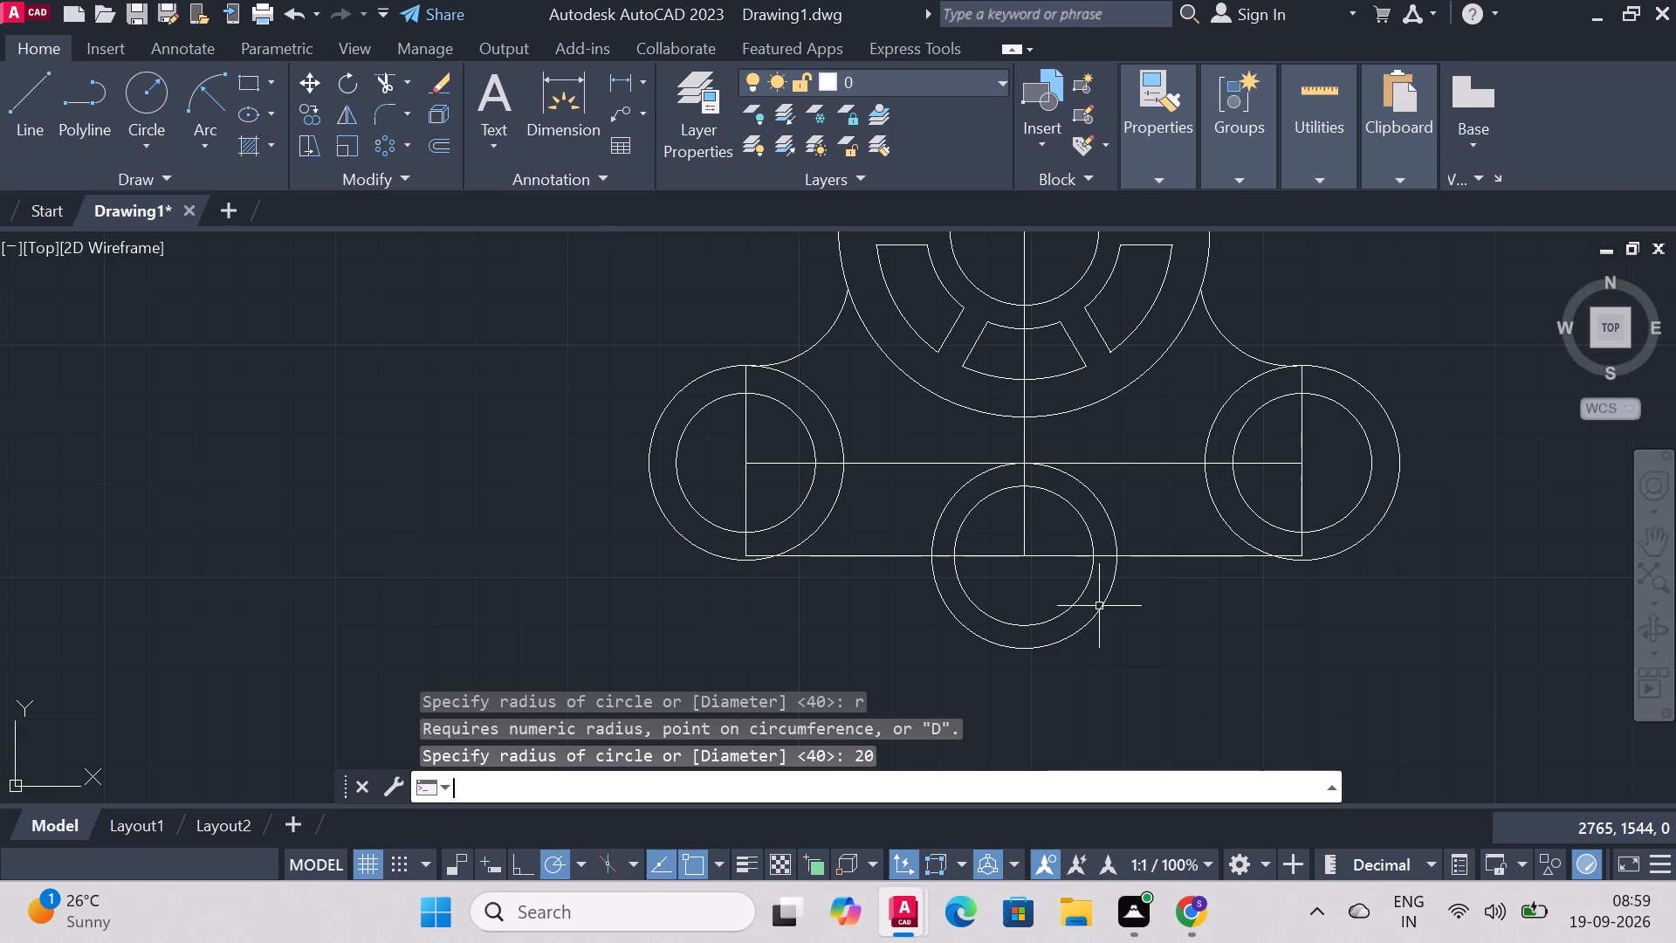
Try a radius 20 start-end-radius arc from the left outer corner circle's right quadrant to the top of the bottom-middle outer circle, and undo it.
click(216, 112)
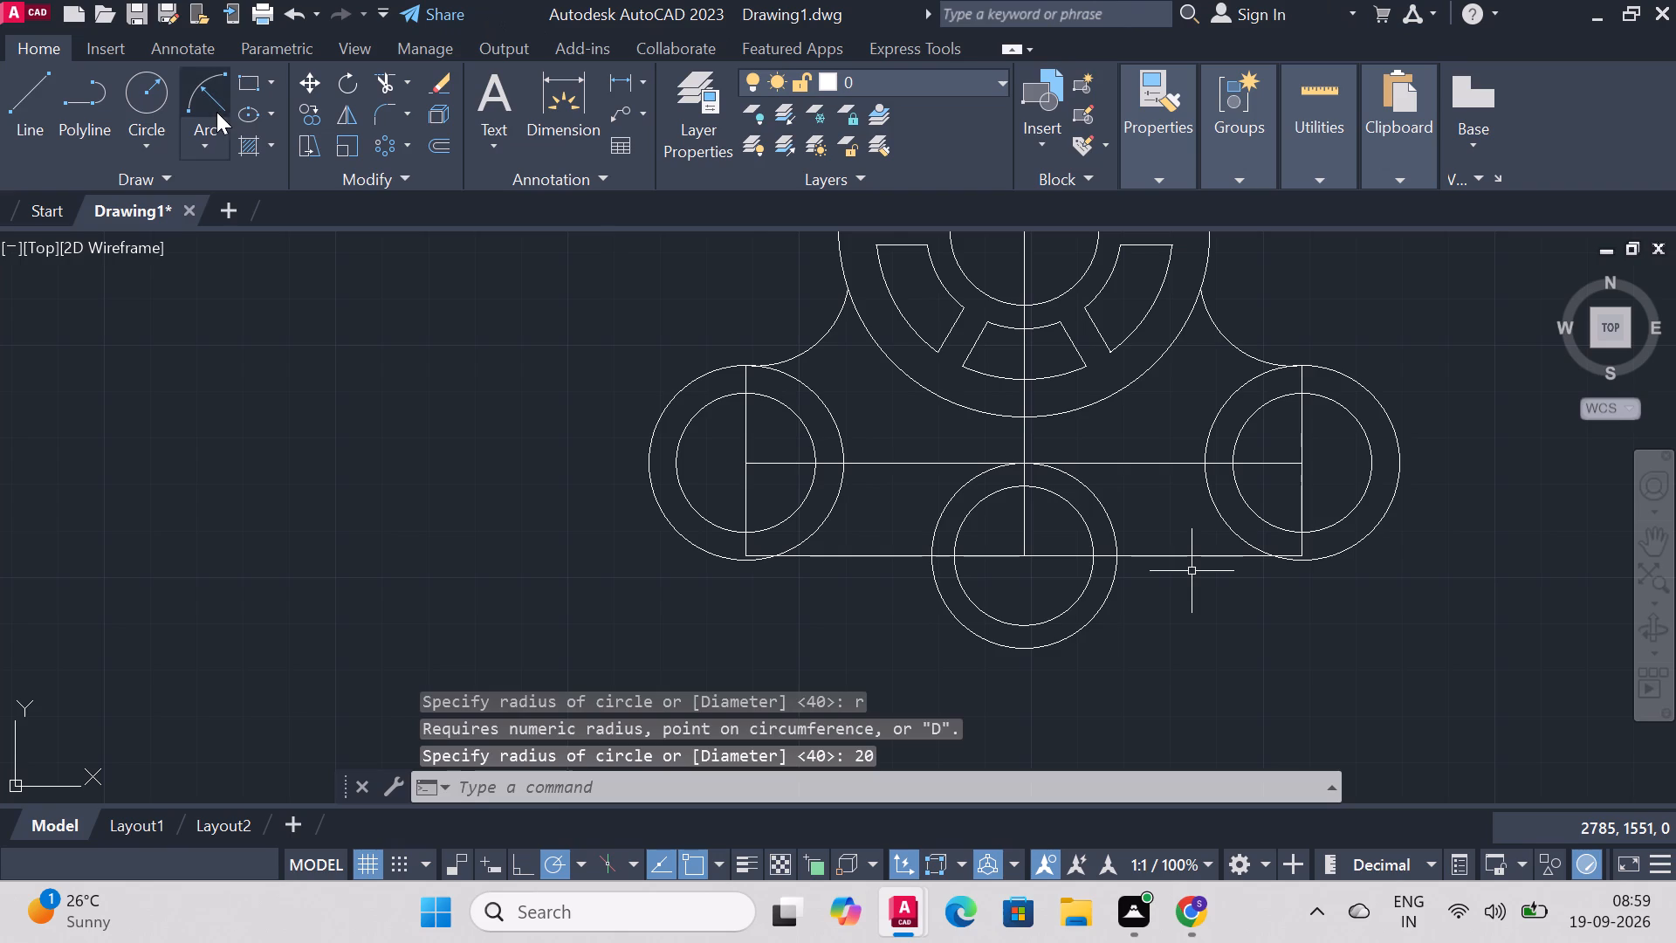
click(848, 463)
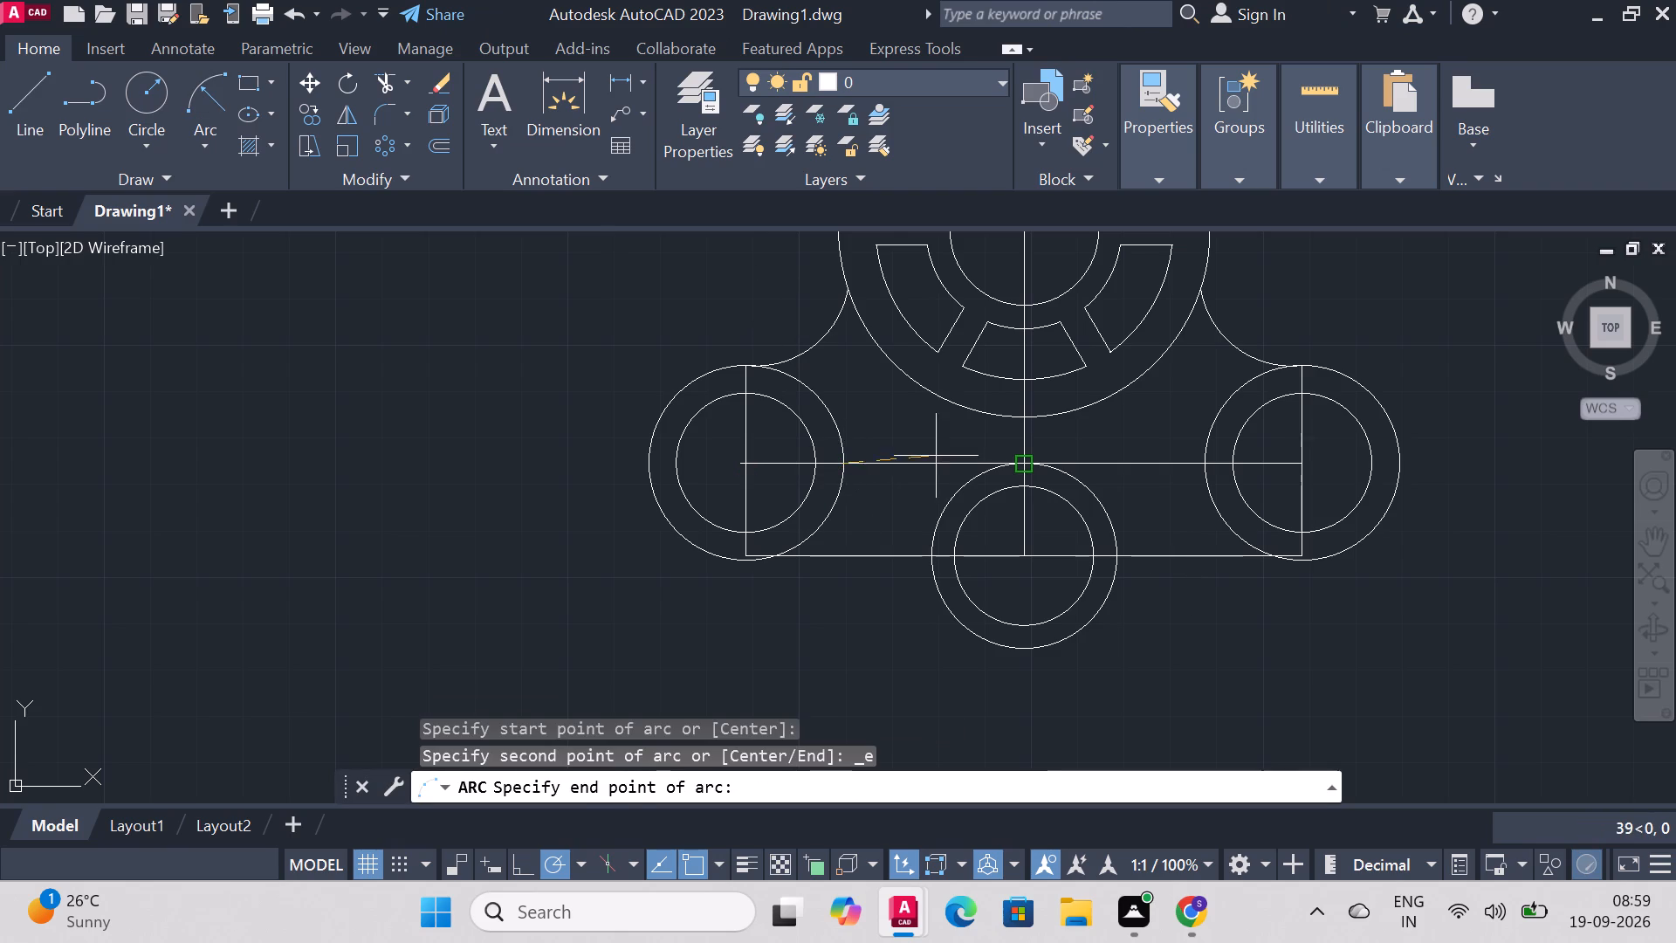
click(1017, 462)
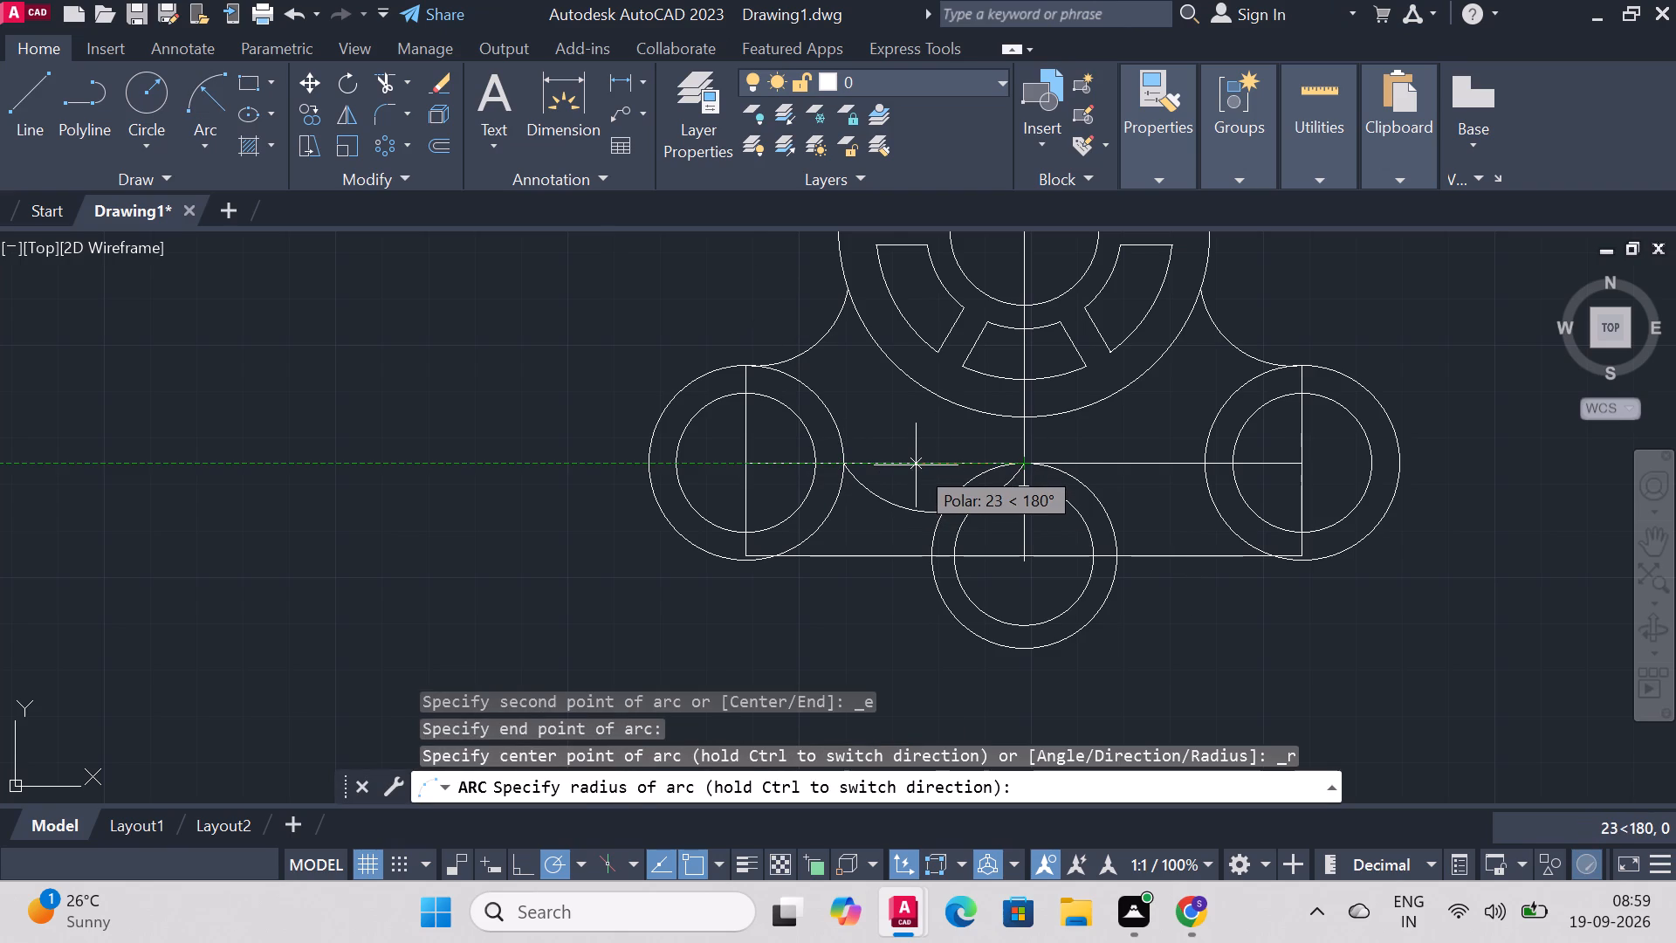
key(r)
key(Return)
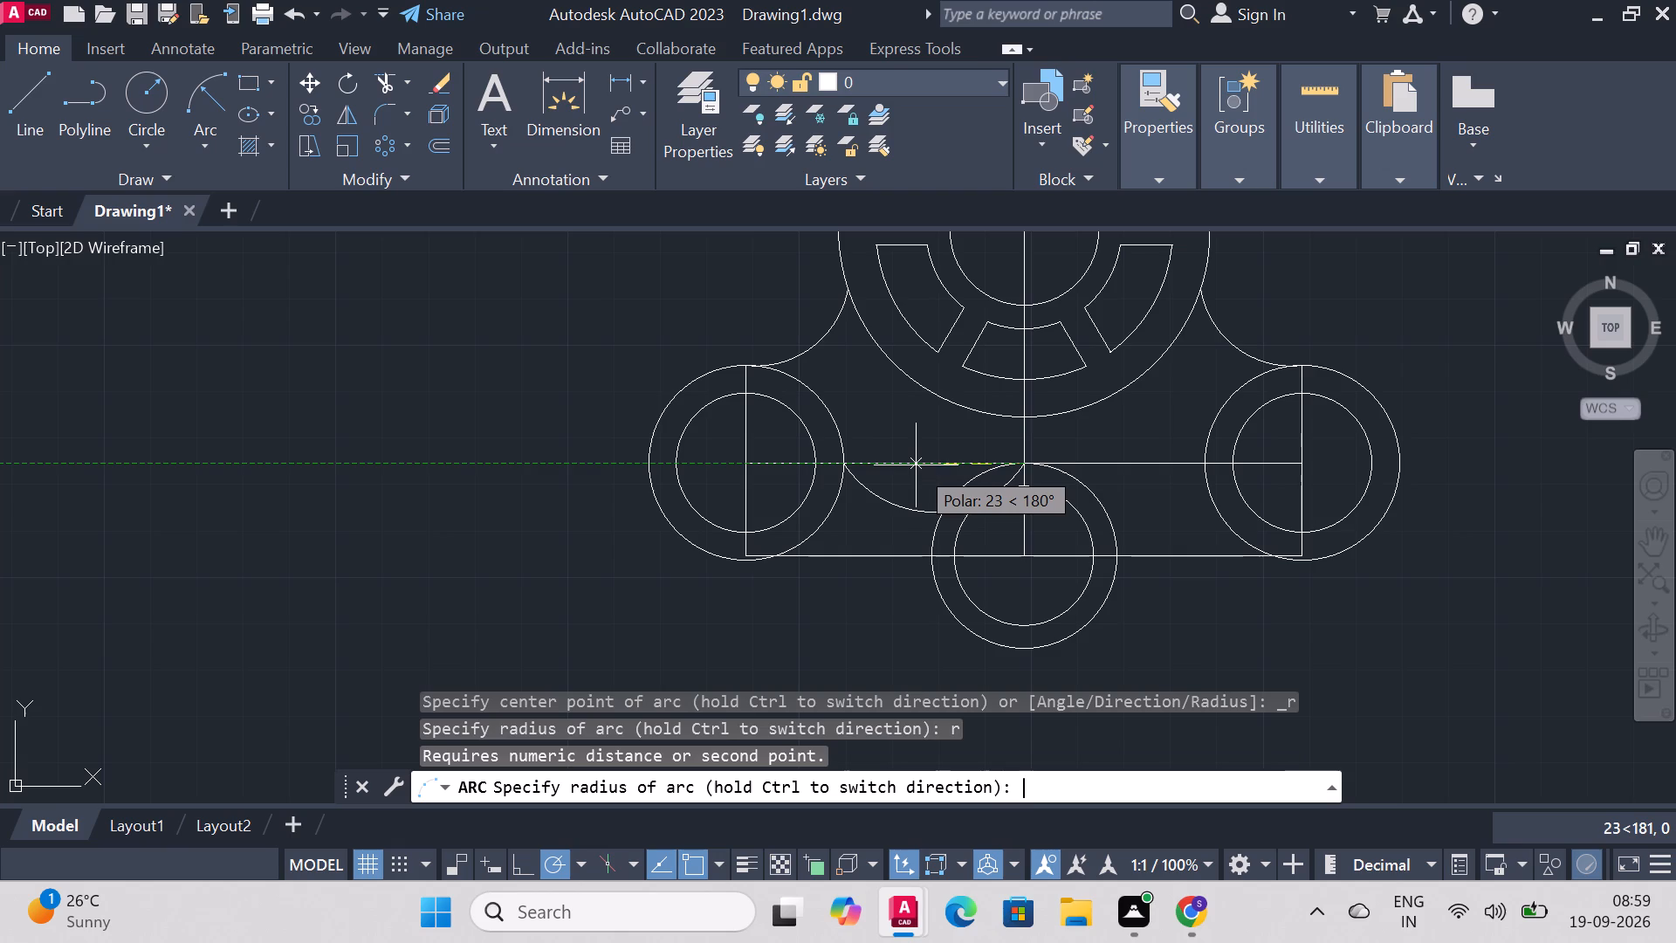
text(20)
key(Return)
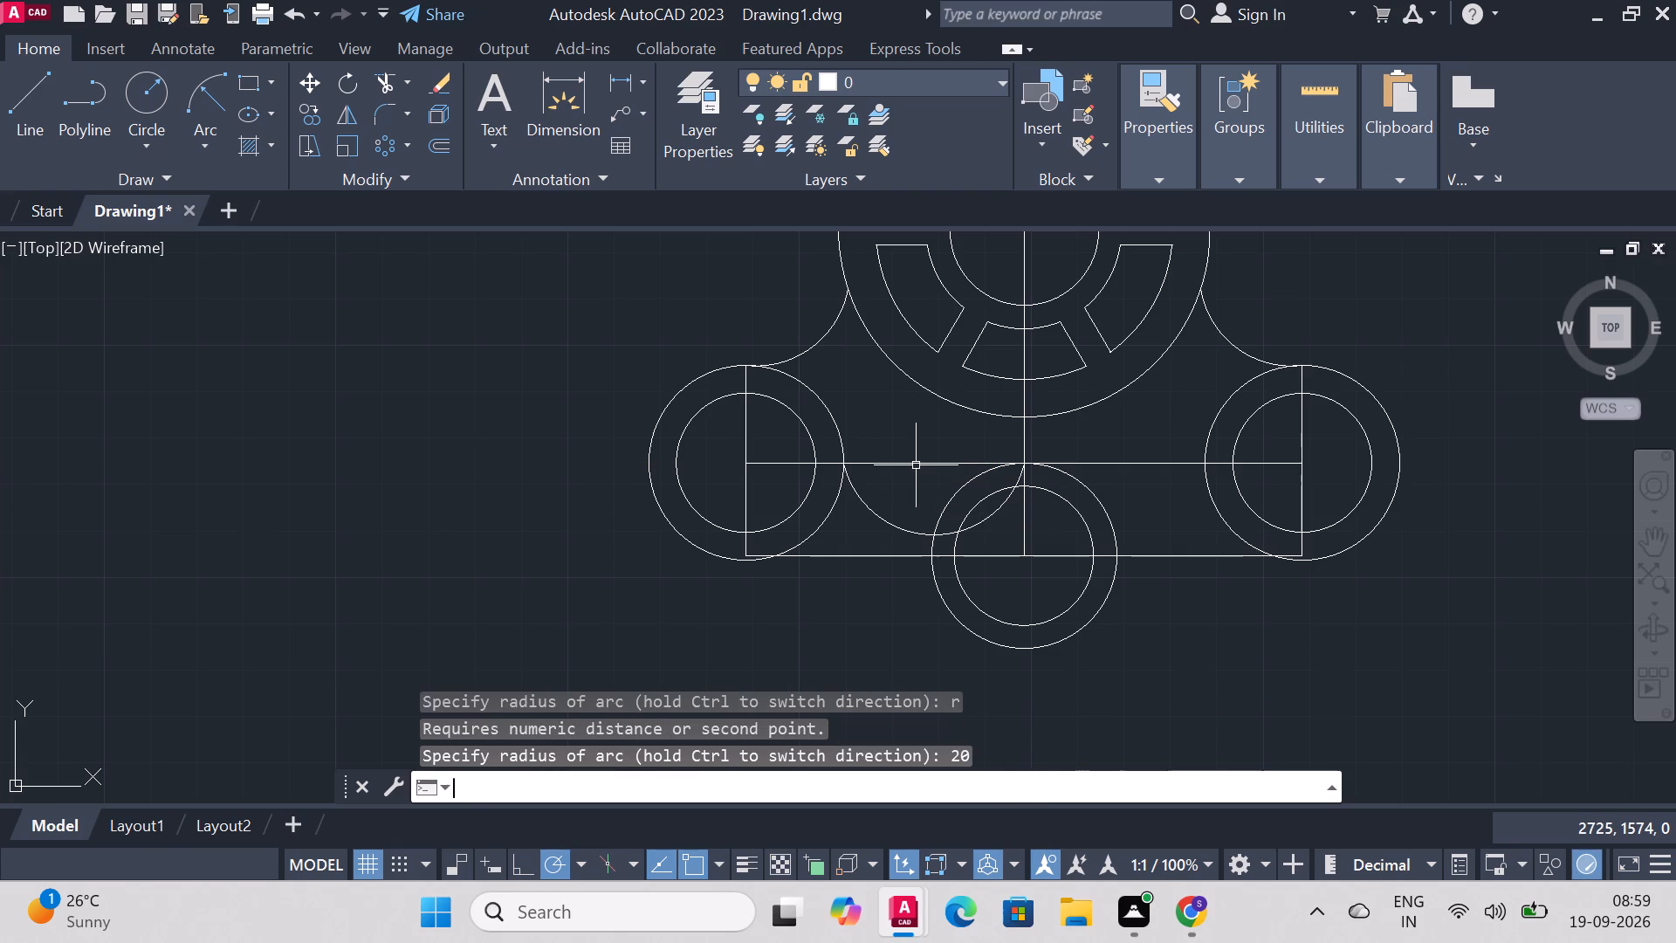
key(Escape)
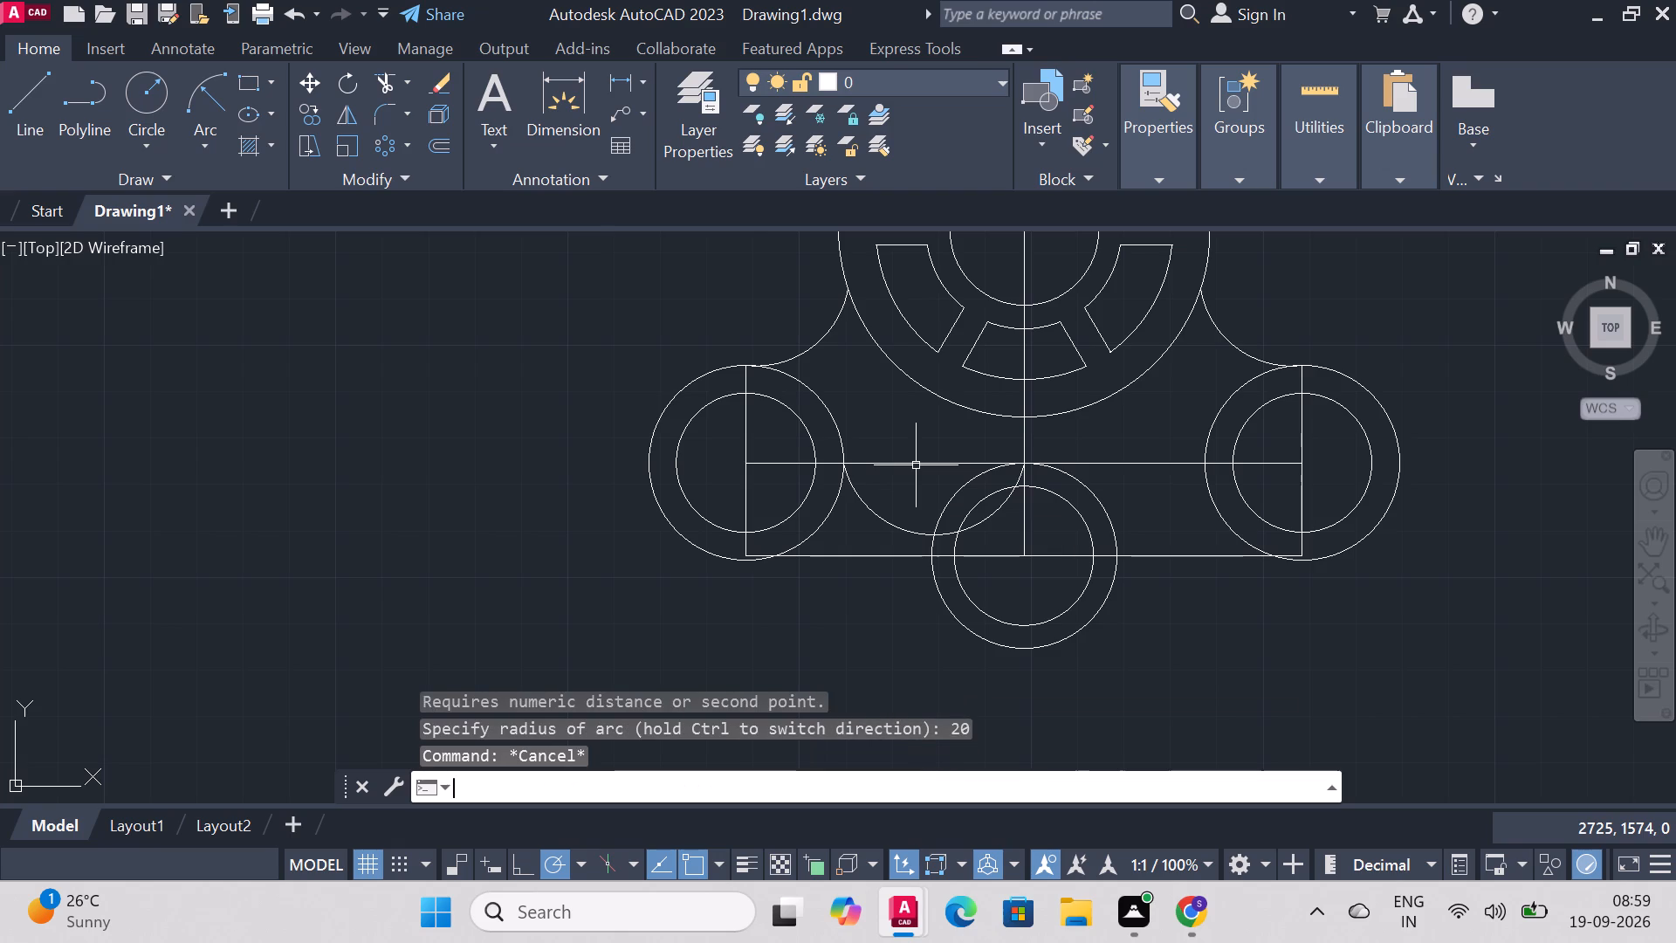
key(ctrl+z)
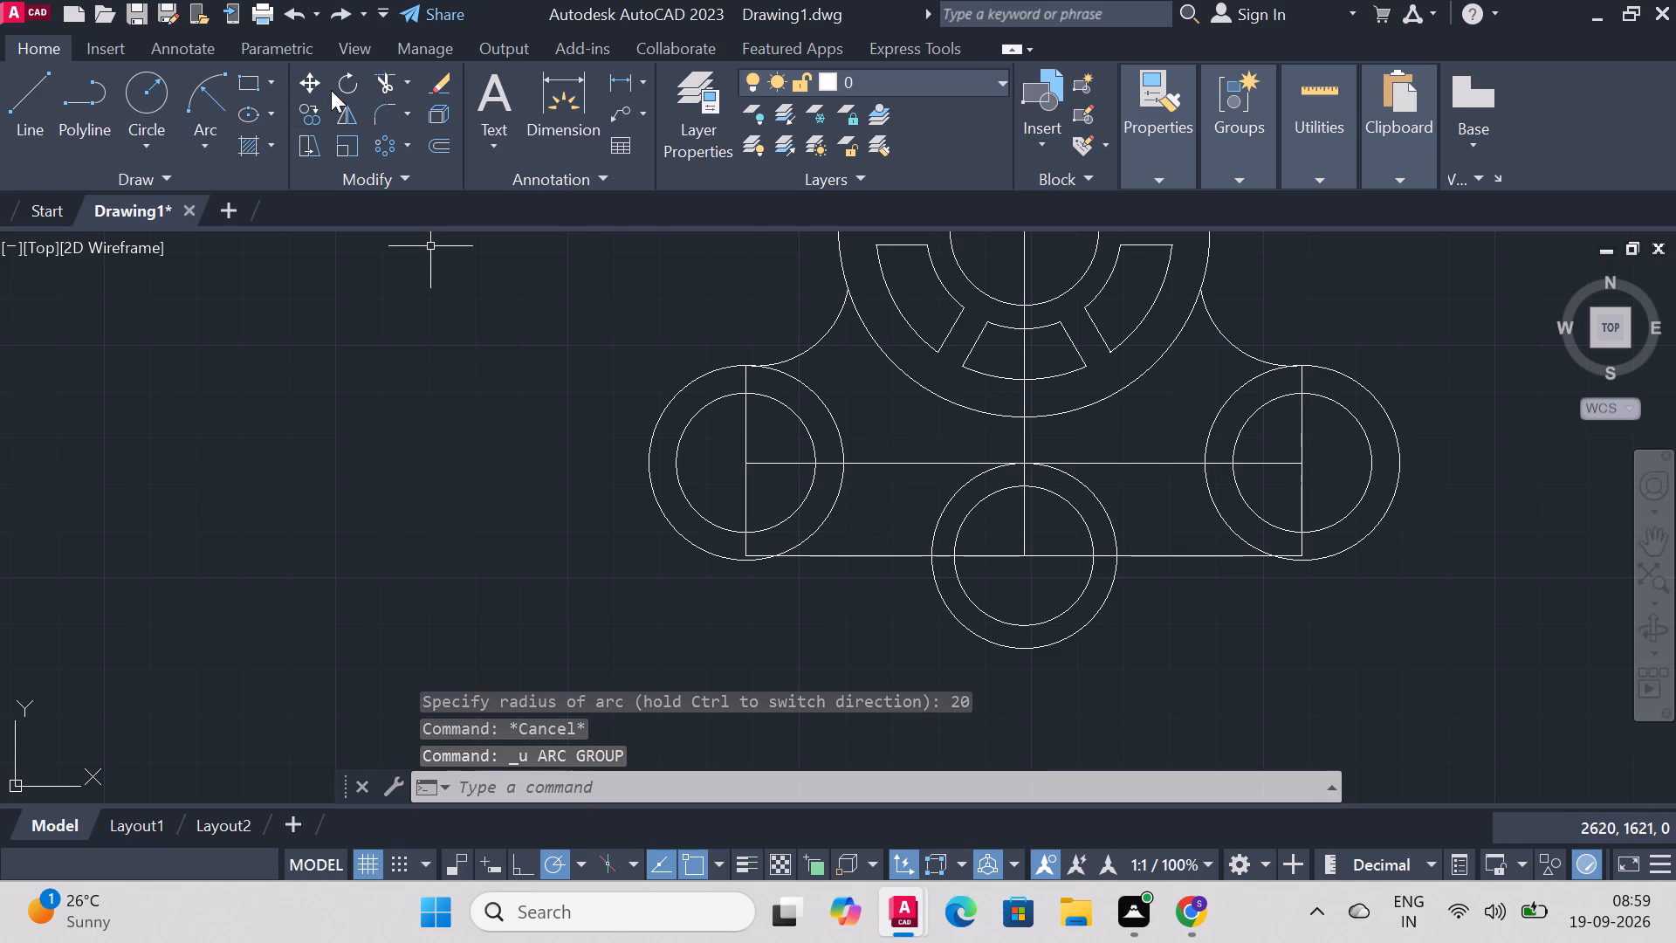
Trim away the base's top line between the corner circles and its remaining pieces inside both corner circles.
click(398, 80)
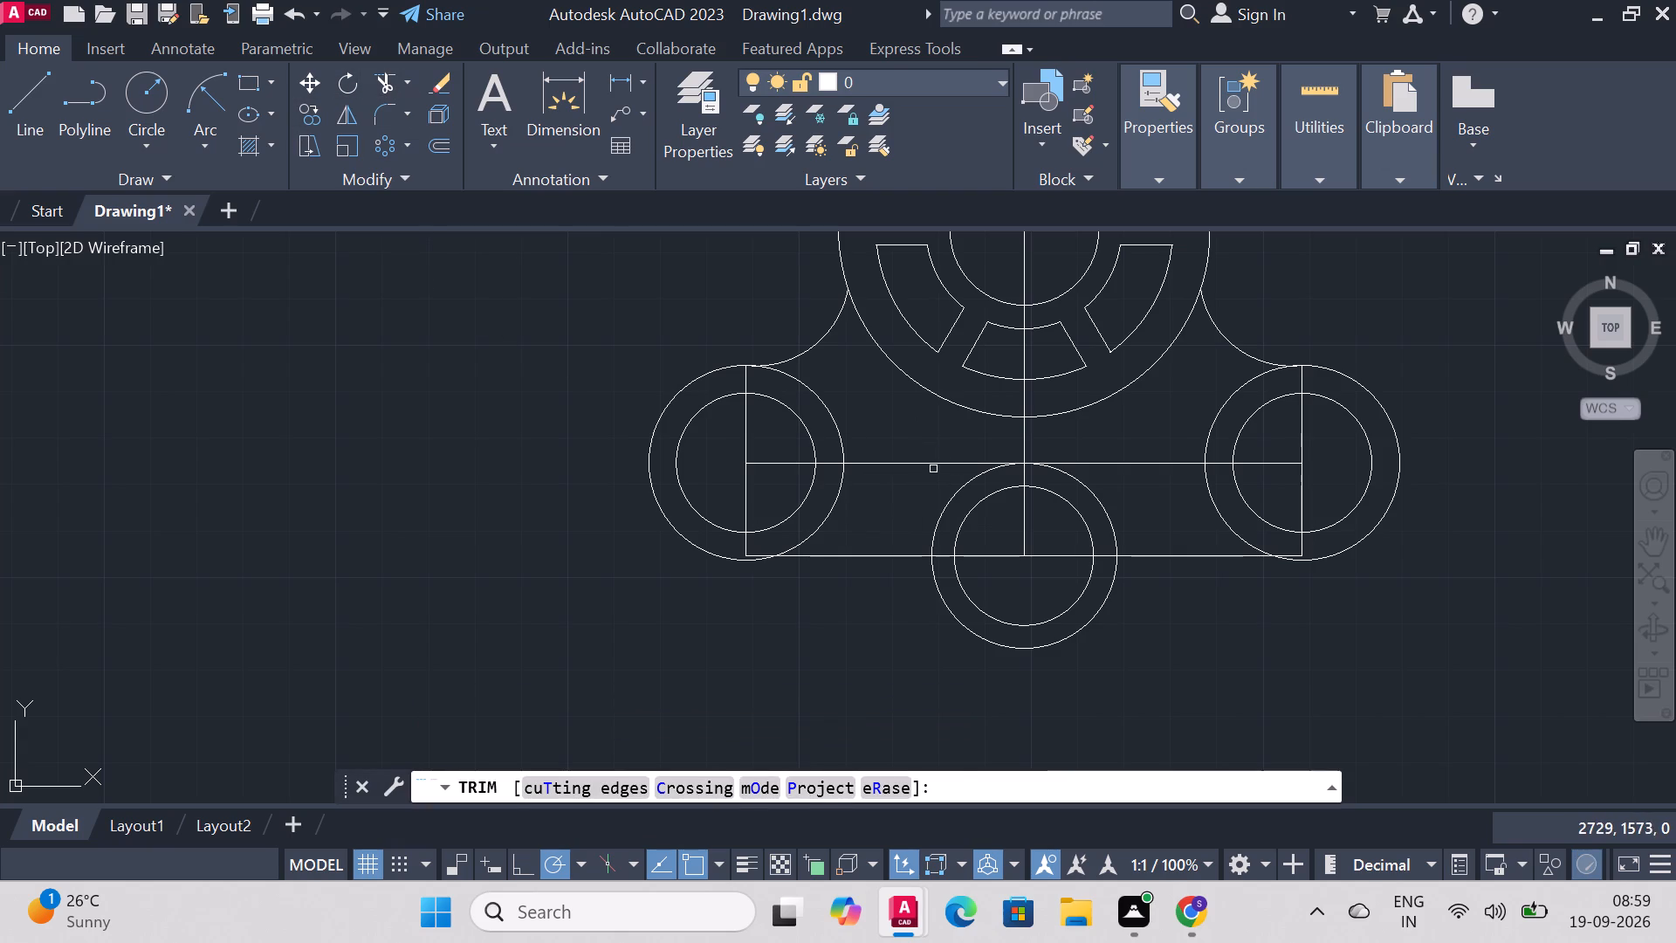
click(933, 464)
click(1120, 466)
click(1259, 459)
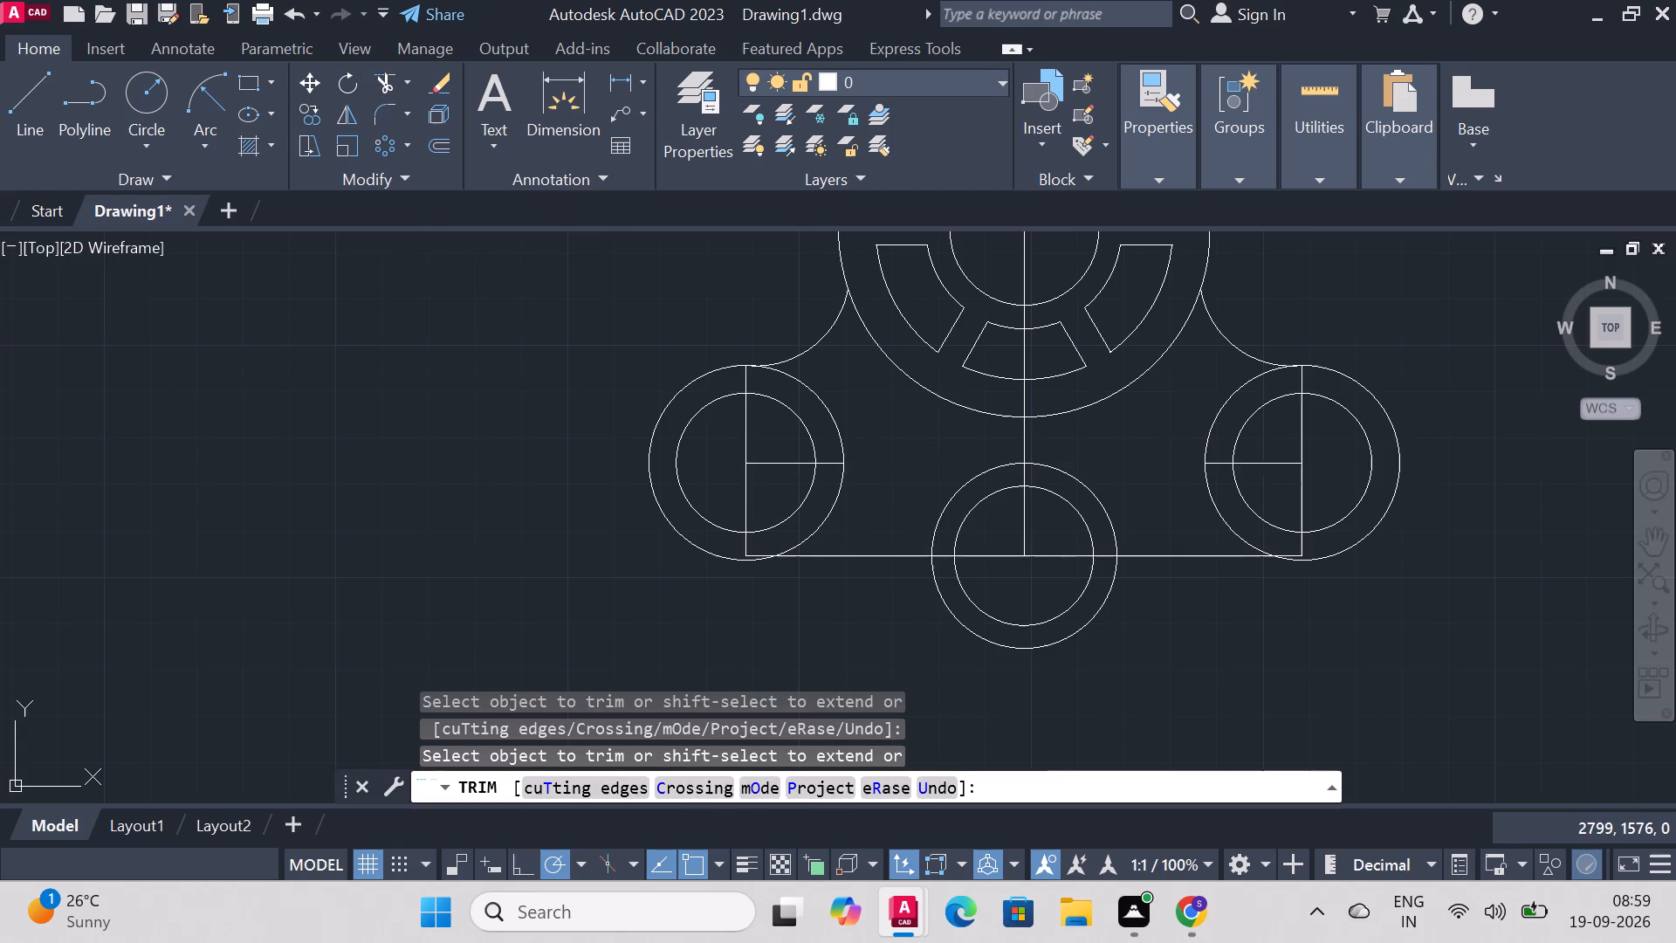
click(1265, 462)
click(1220, 467)
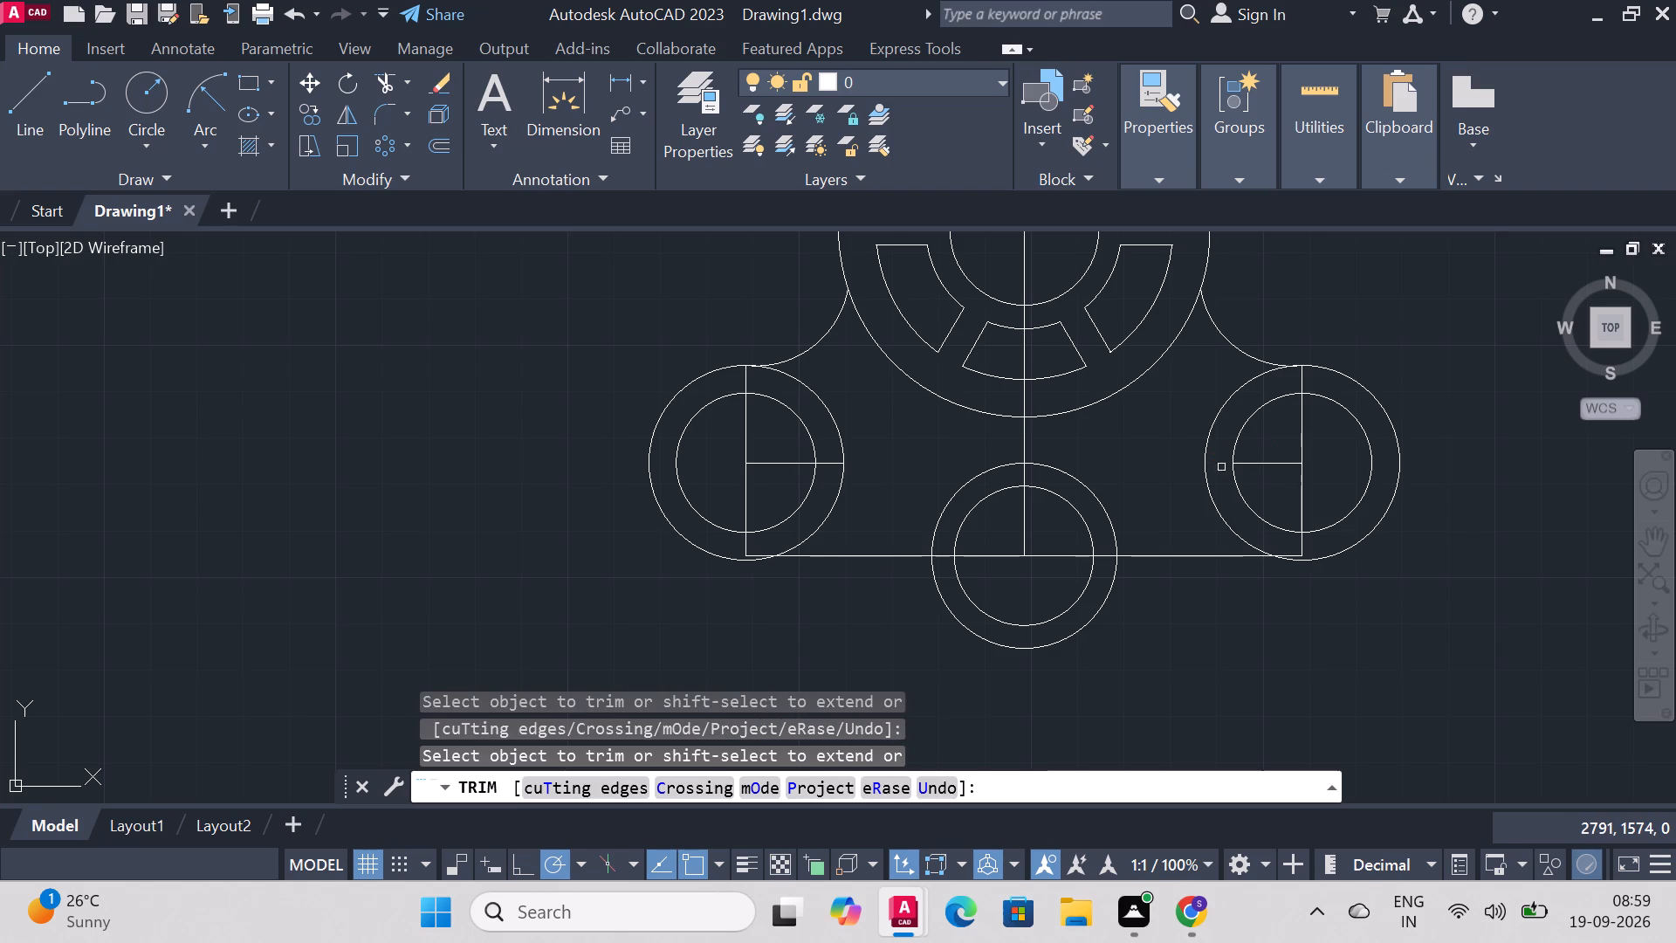
click(1257, 462)
click(837, 462)
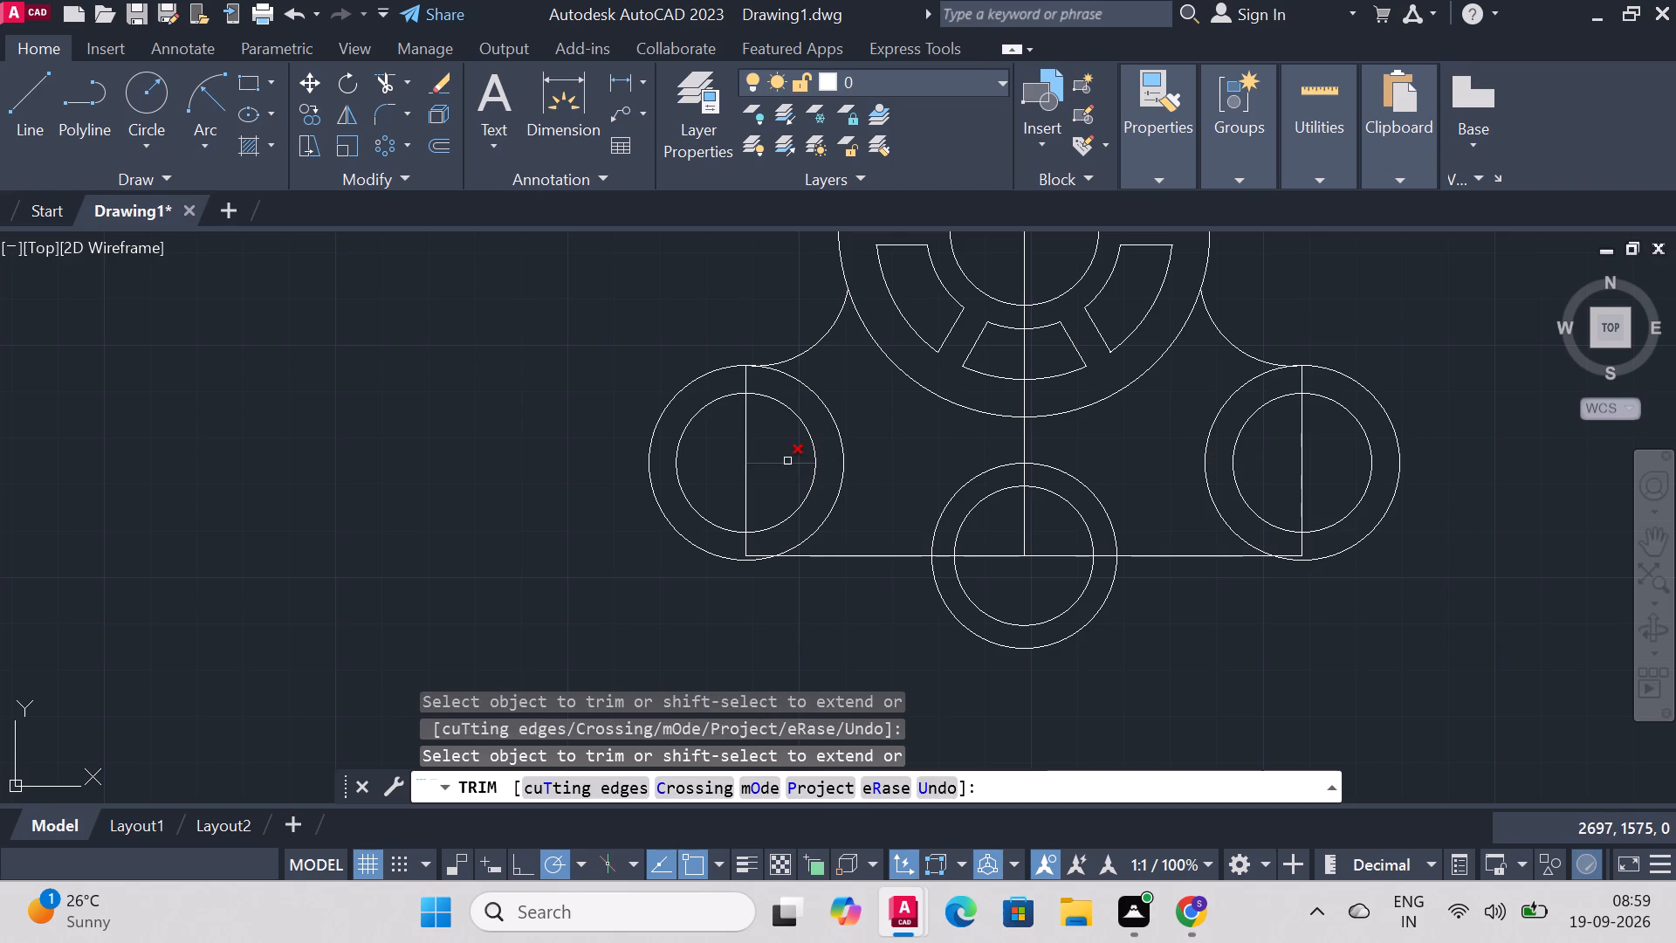
click(787, 461)
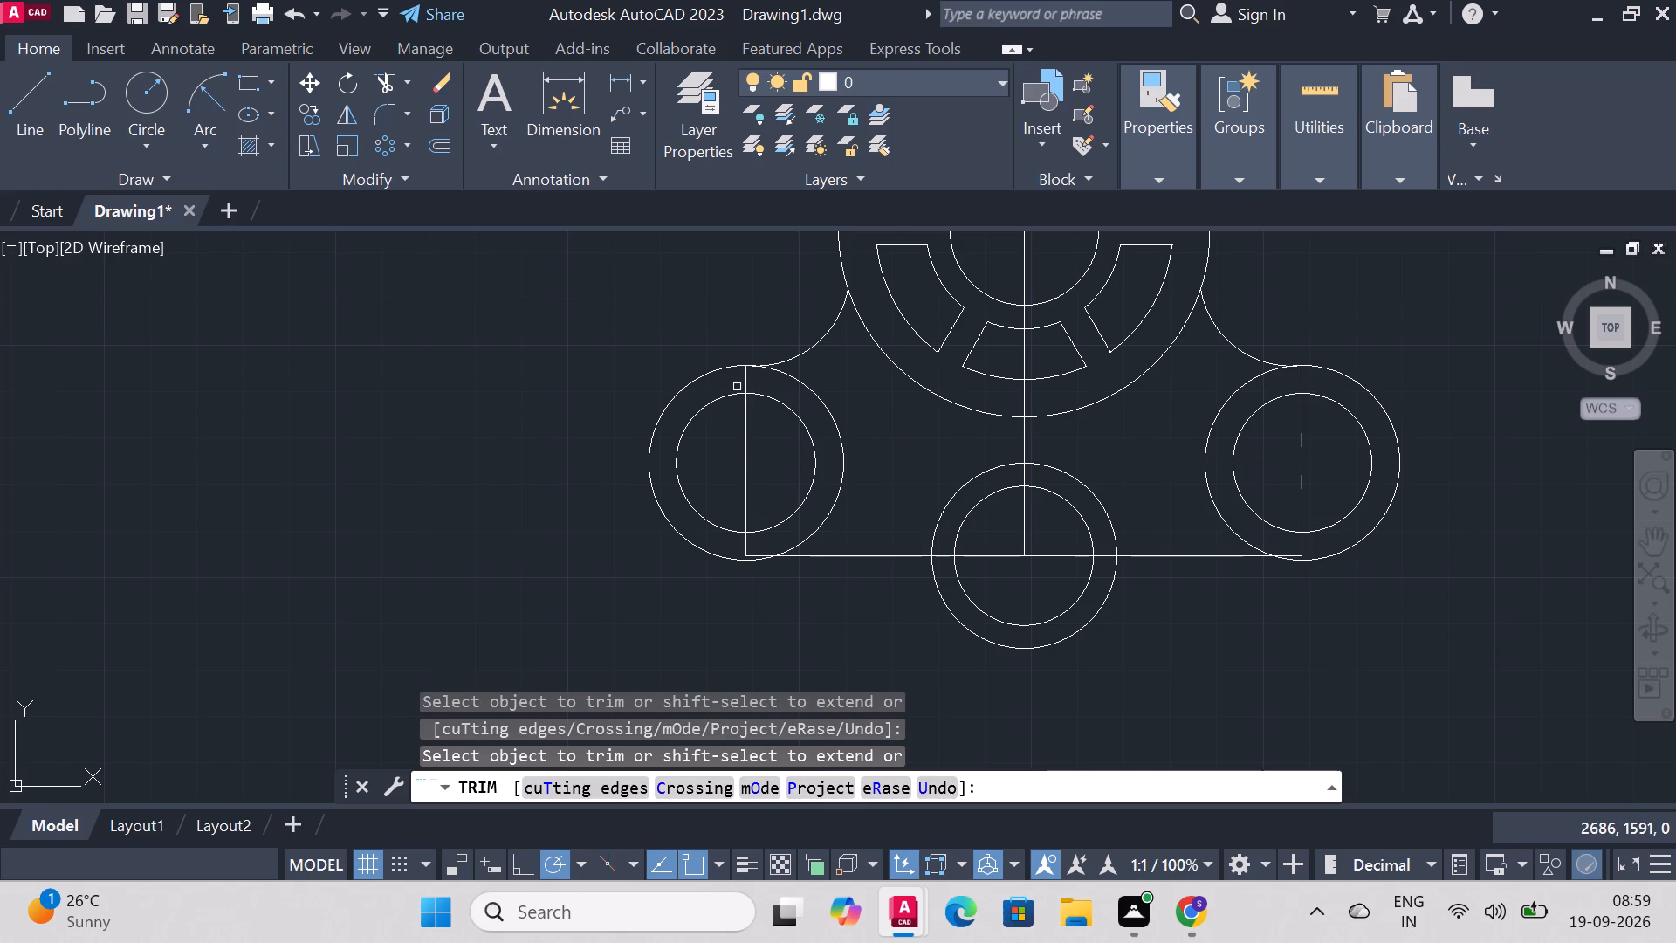
Trim away the base's left vertical line inside the left corner circles.
click(746, 382)
click(742, 438)
click(749, 474)
click(744, 547)
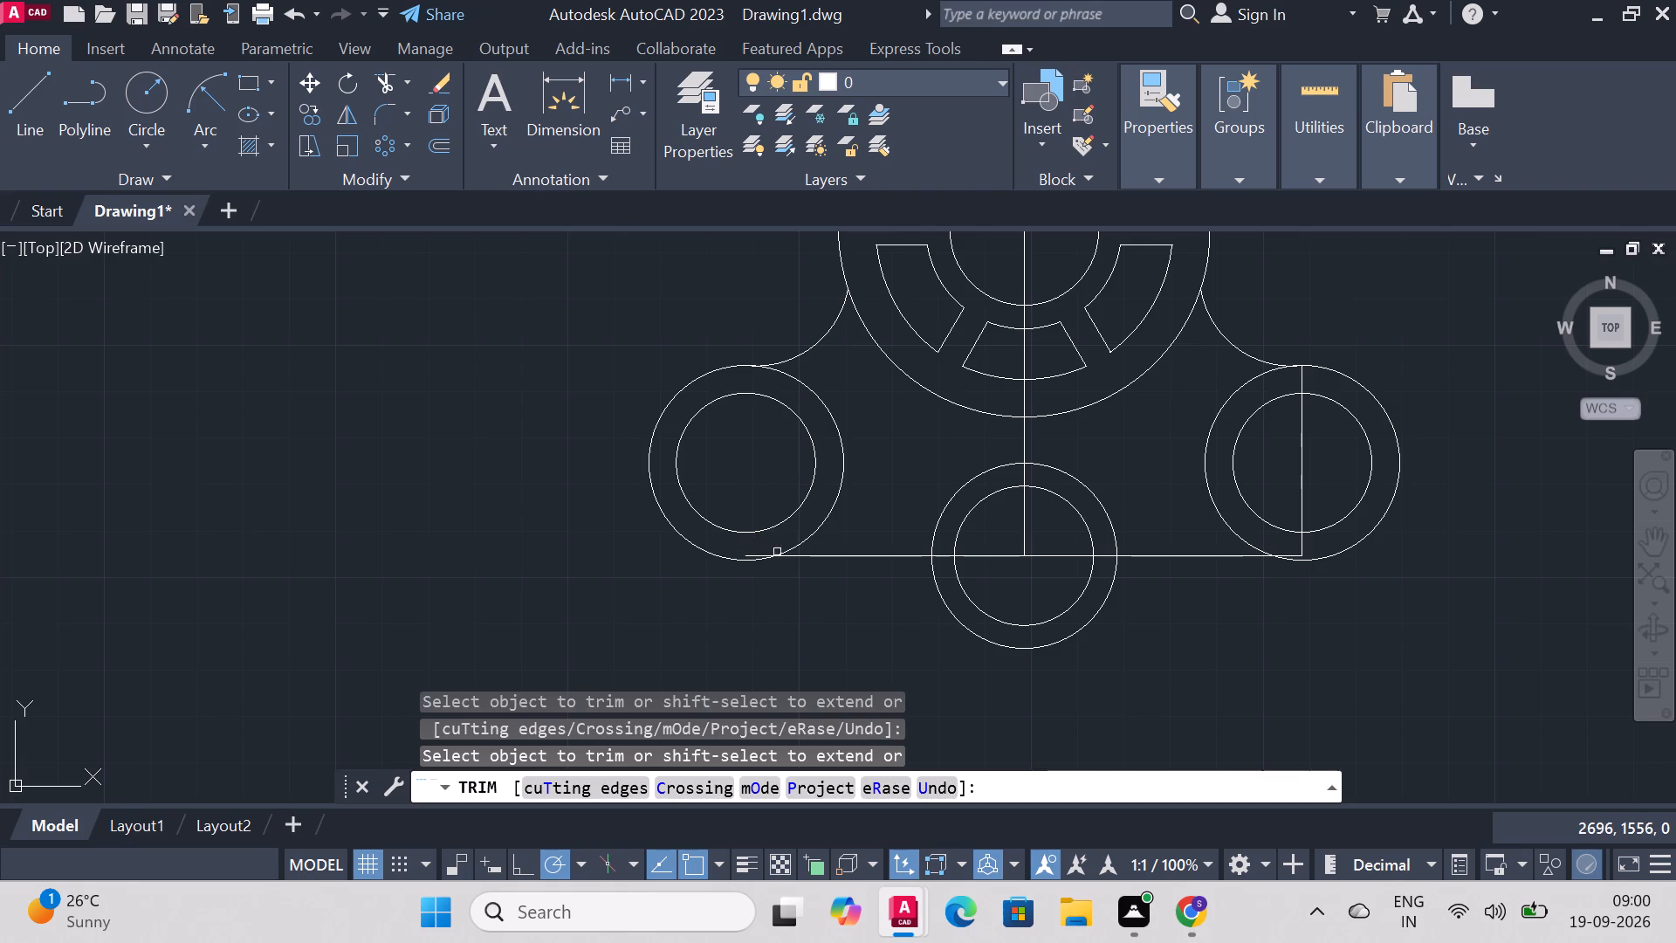
Trim away the base's bottom line, including the pieces inside the corner and bottom-middle circles.
click(763, 553)
click(812, 555)
click(937, 558)
click(976, 555)
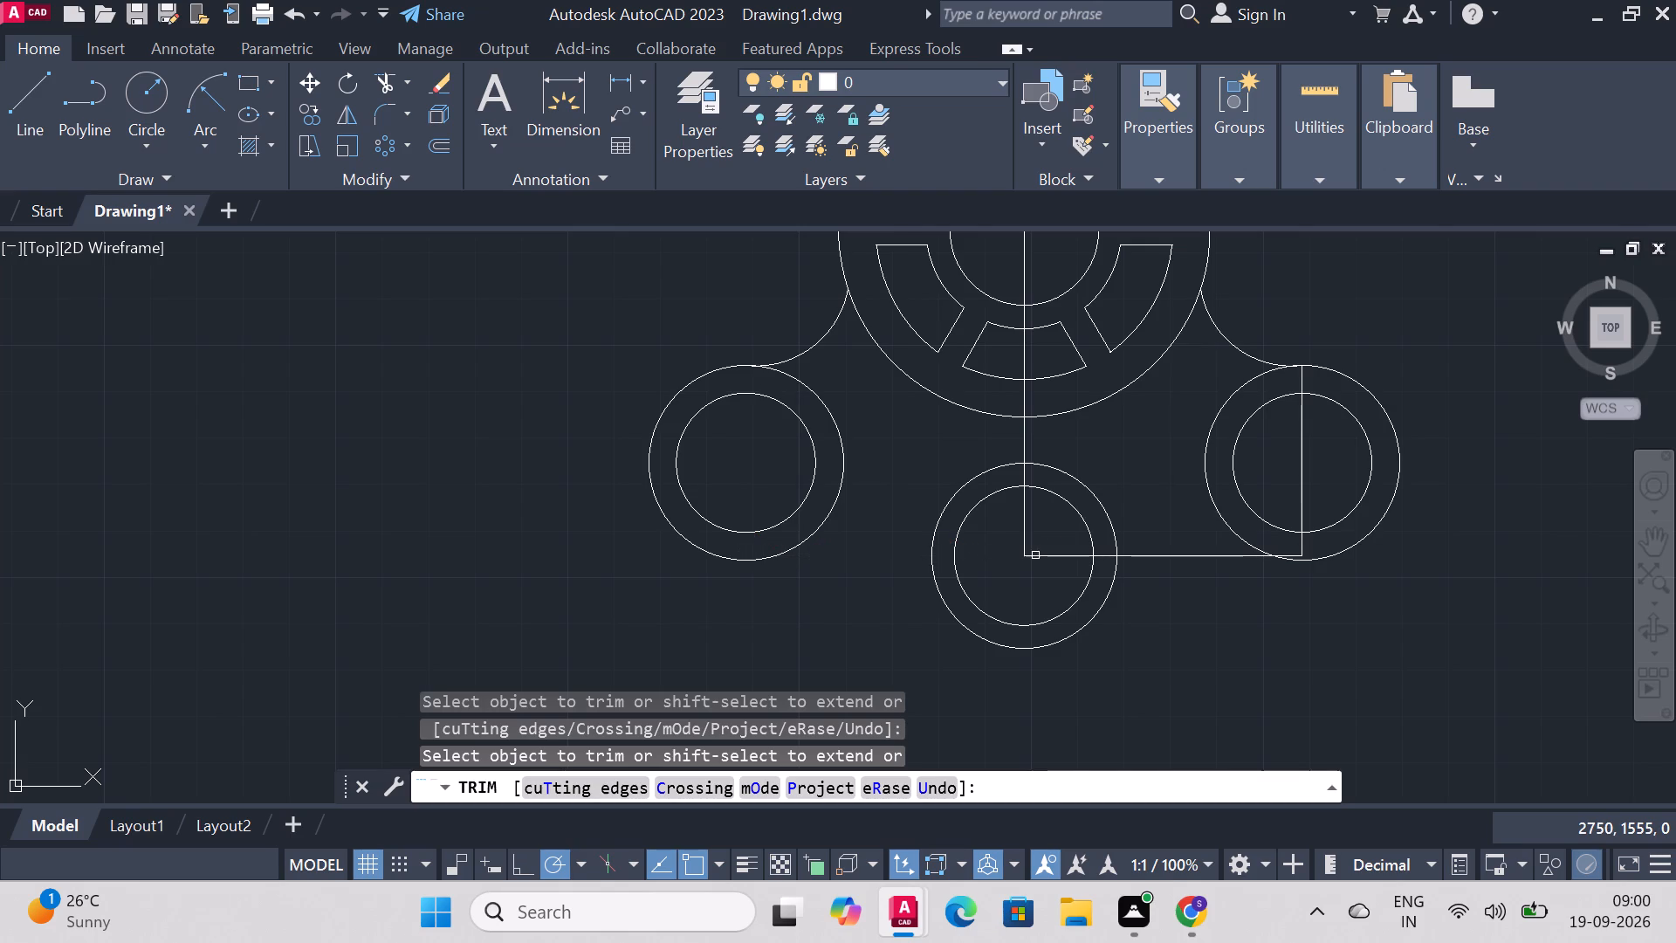
click(1048, 554)
click(1112, 558)
click(1140, 557)
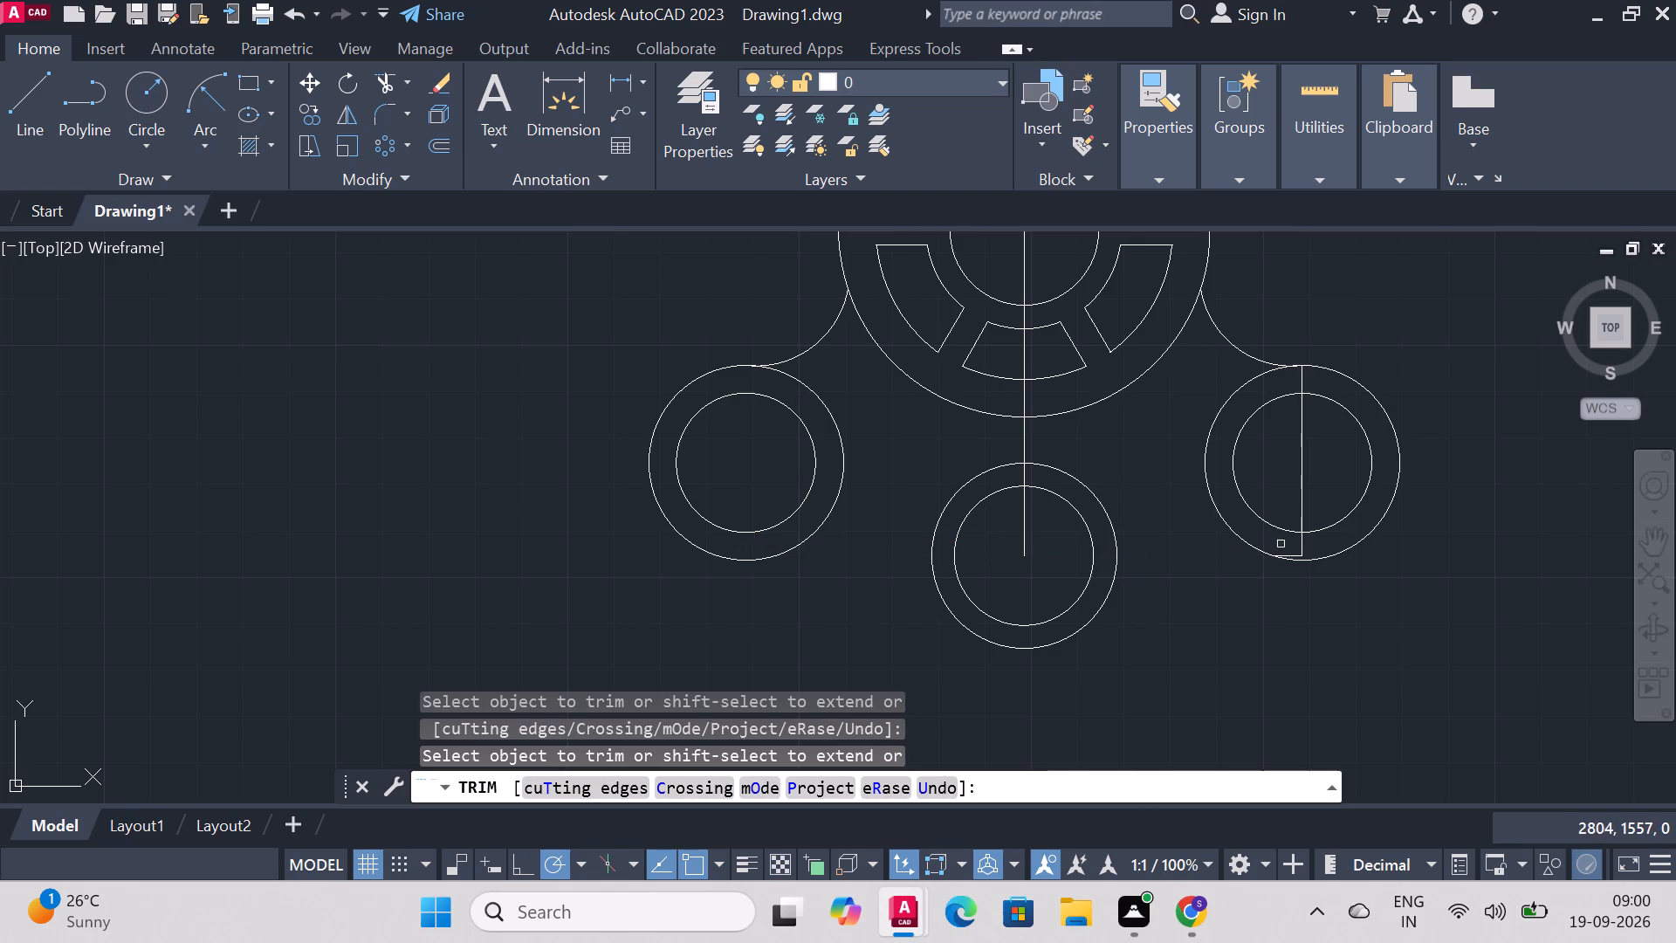
click(1288, 554)
Trim away the base's right vertical line inside the right corner circles.
click(1298, 551)
click(1304, 547)
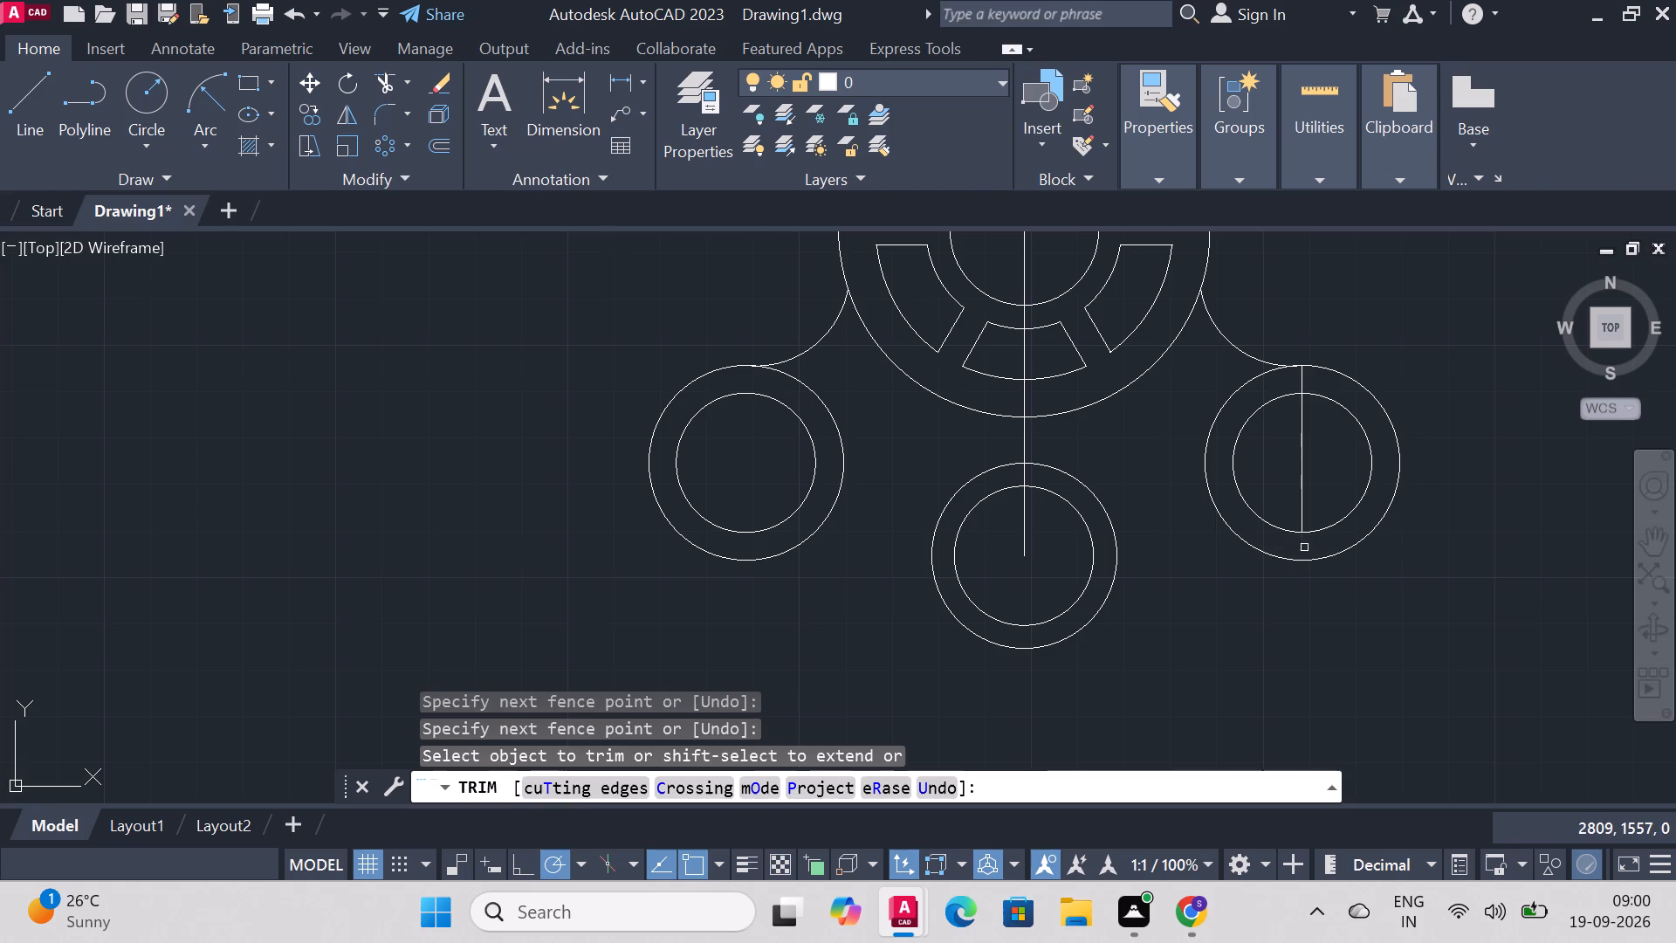
click(1304, 508)
click(1303, 380)
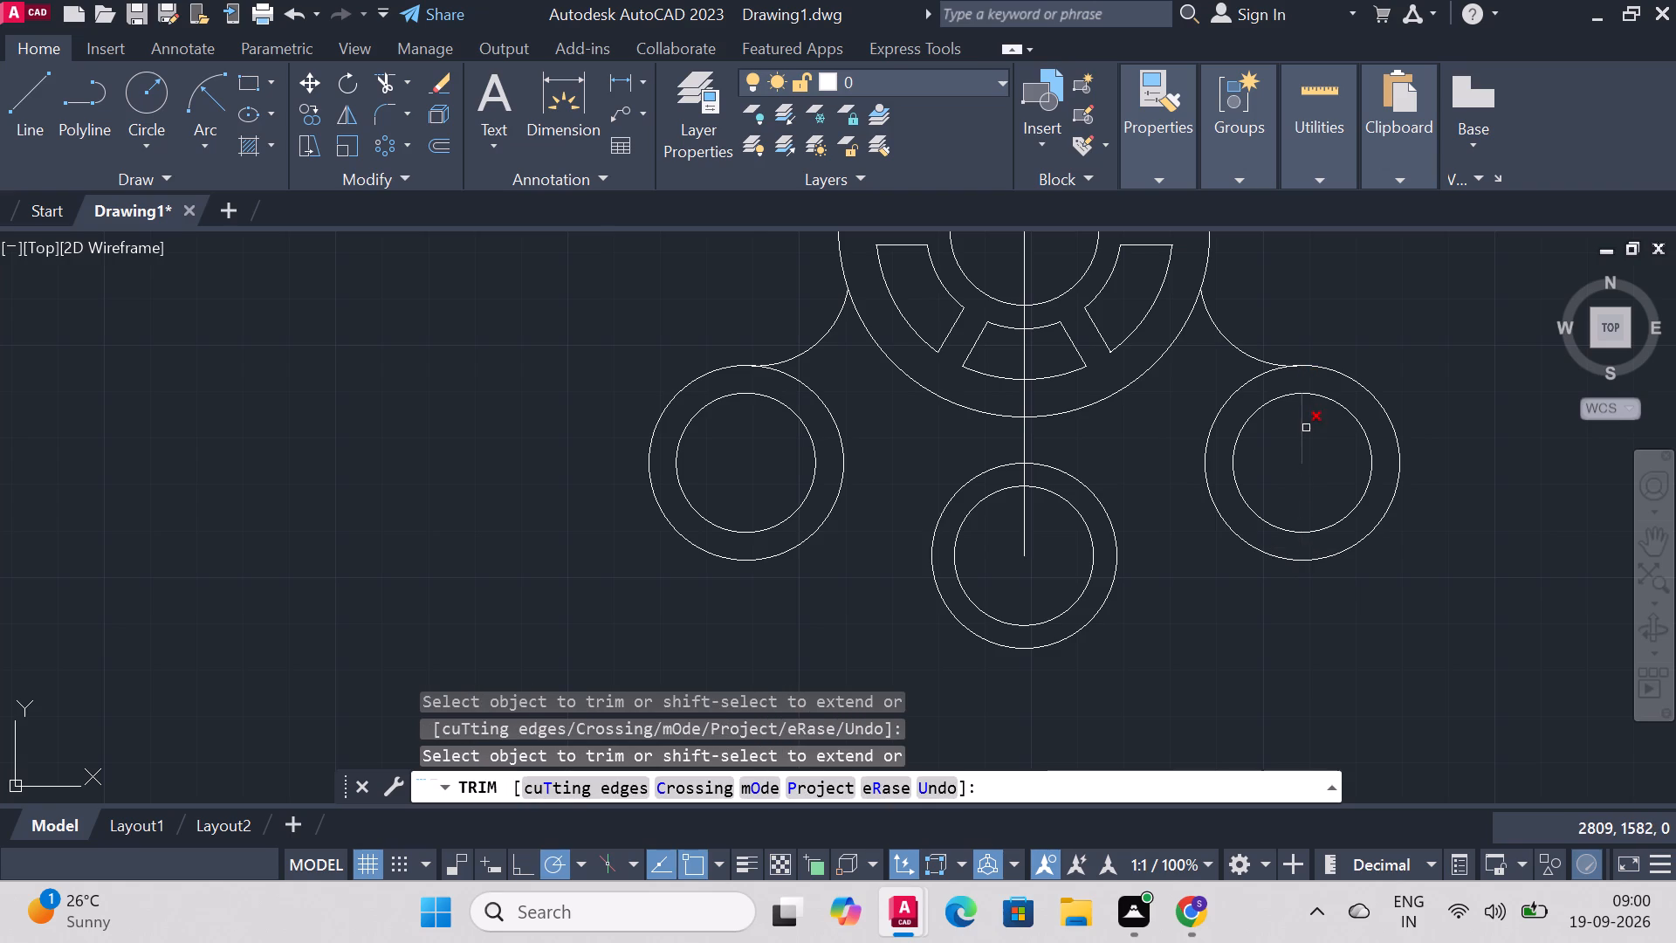
click(1304, 431)
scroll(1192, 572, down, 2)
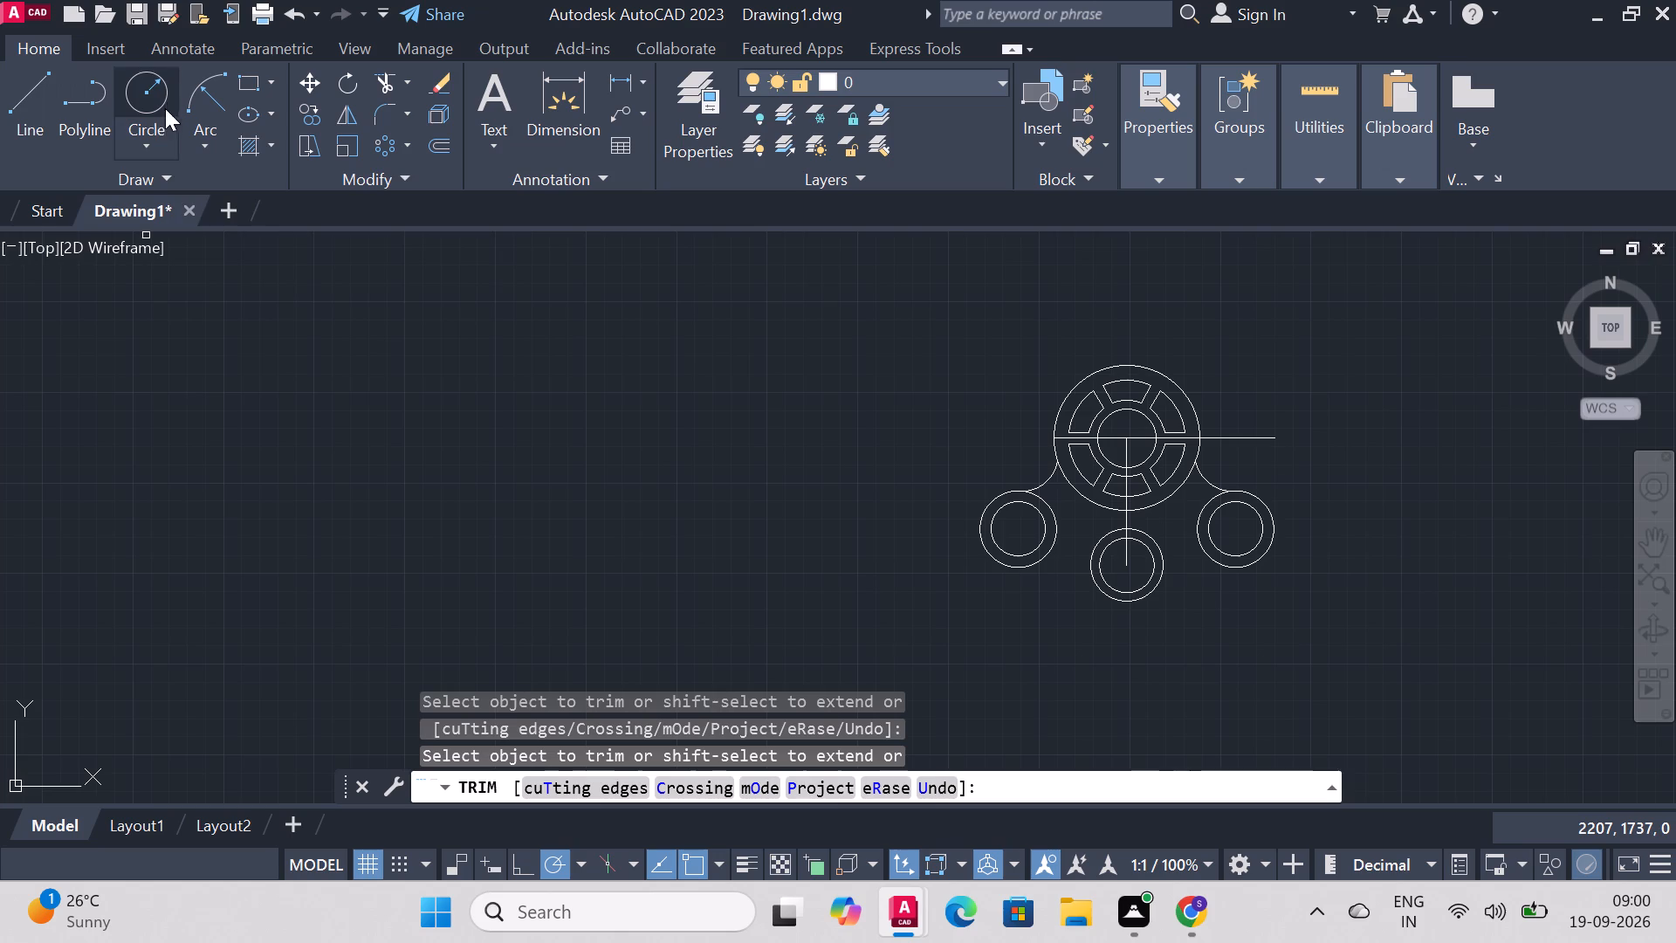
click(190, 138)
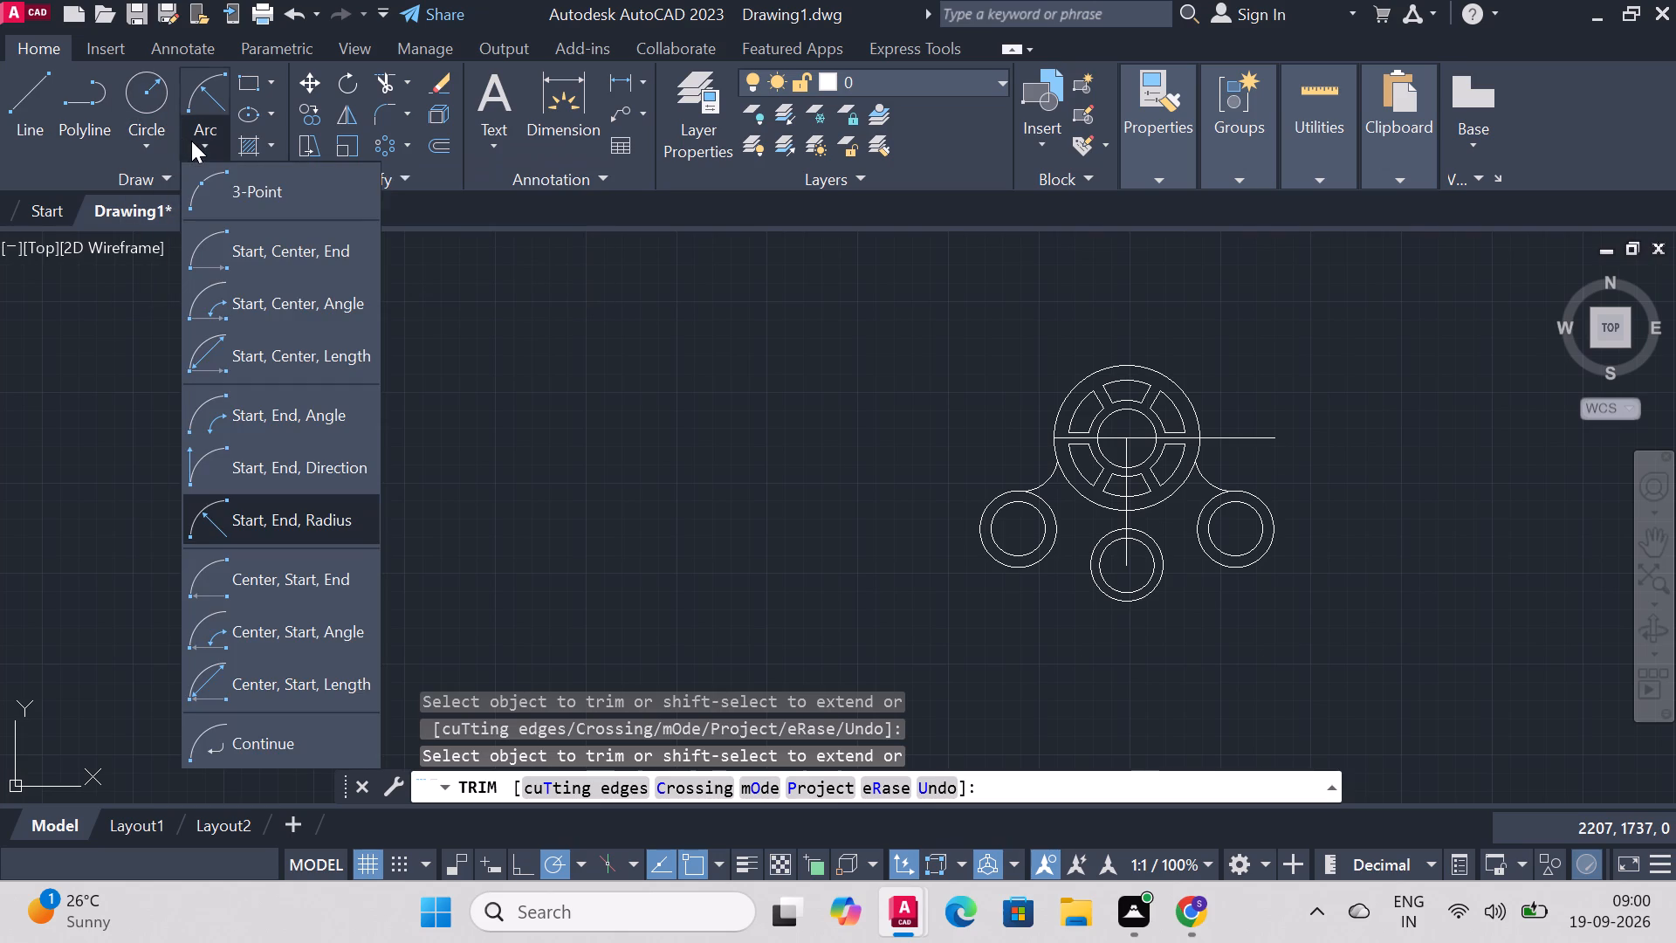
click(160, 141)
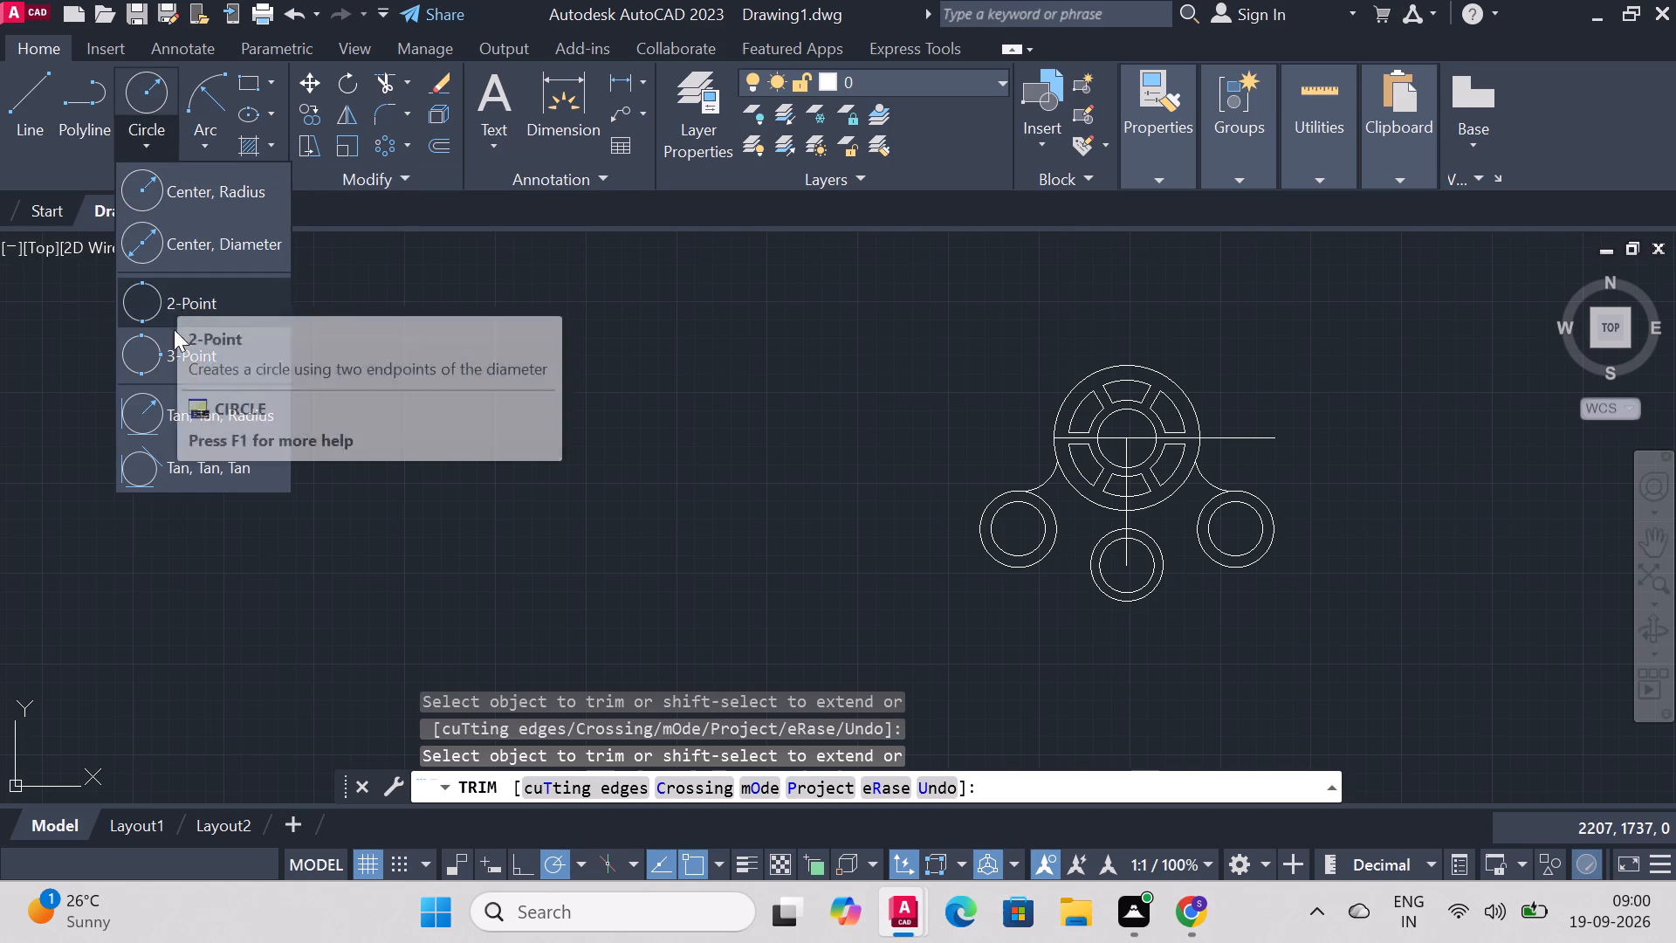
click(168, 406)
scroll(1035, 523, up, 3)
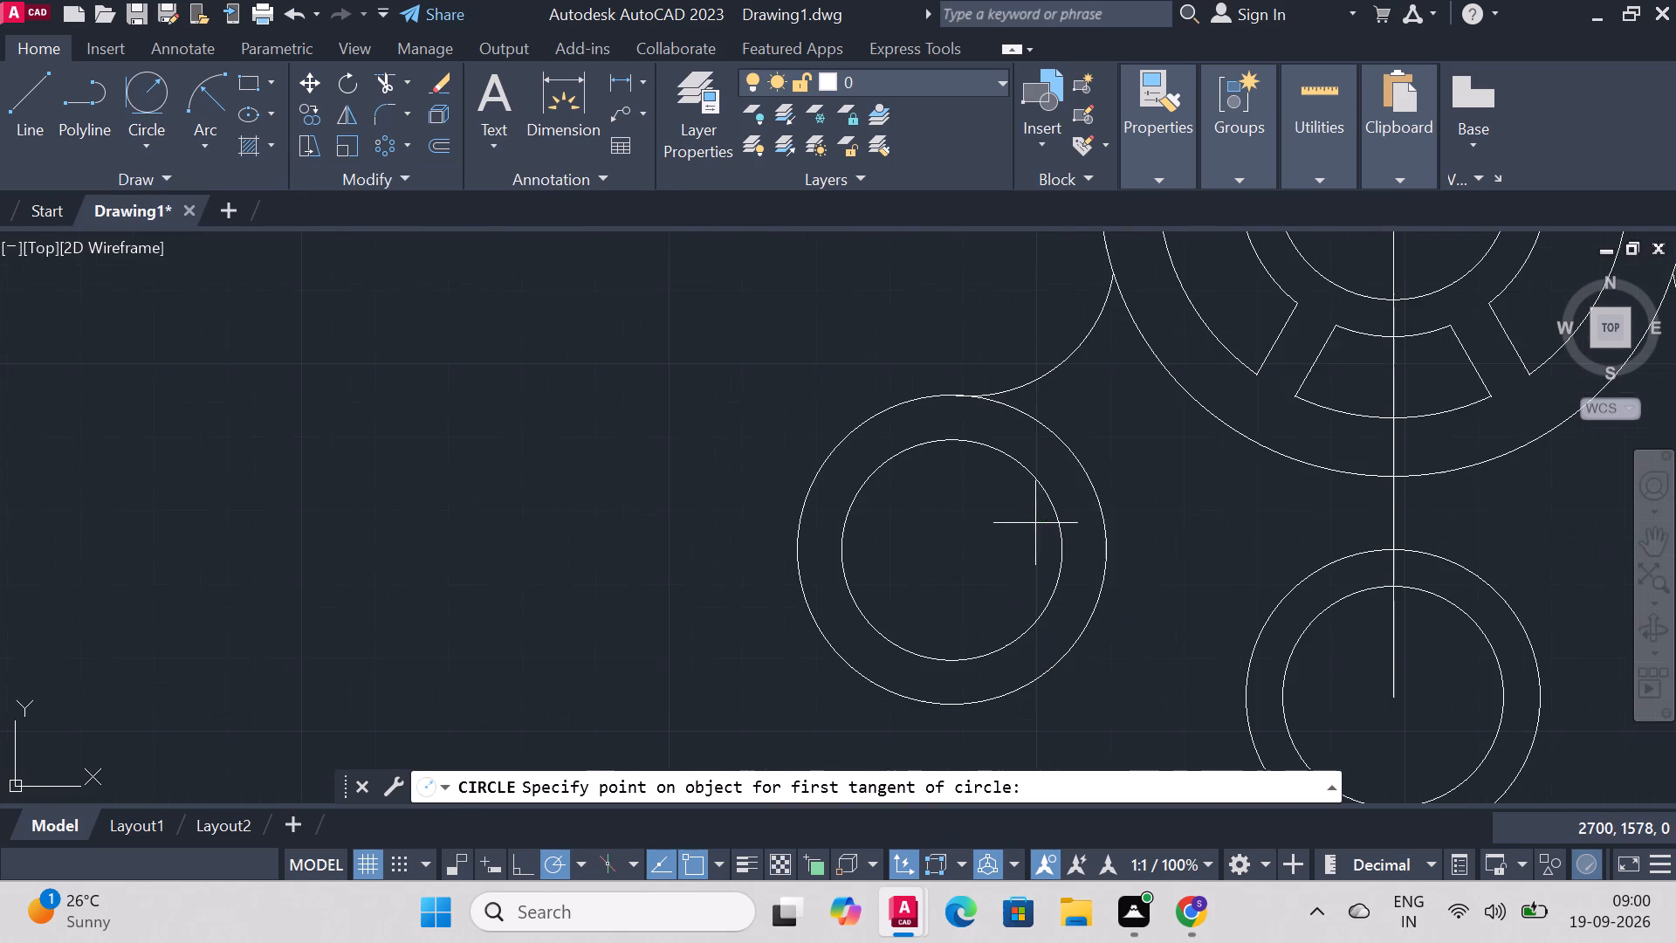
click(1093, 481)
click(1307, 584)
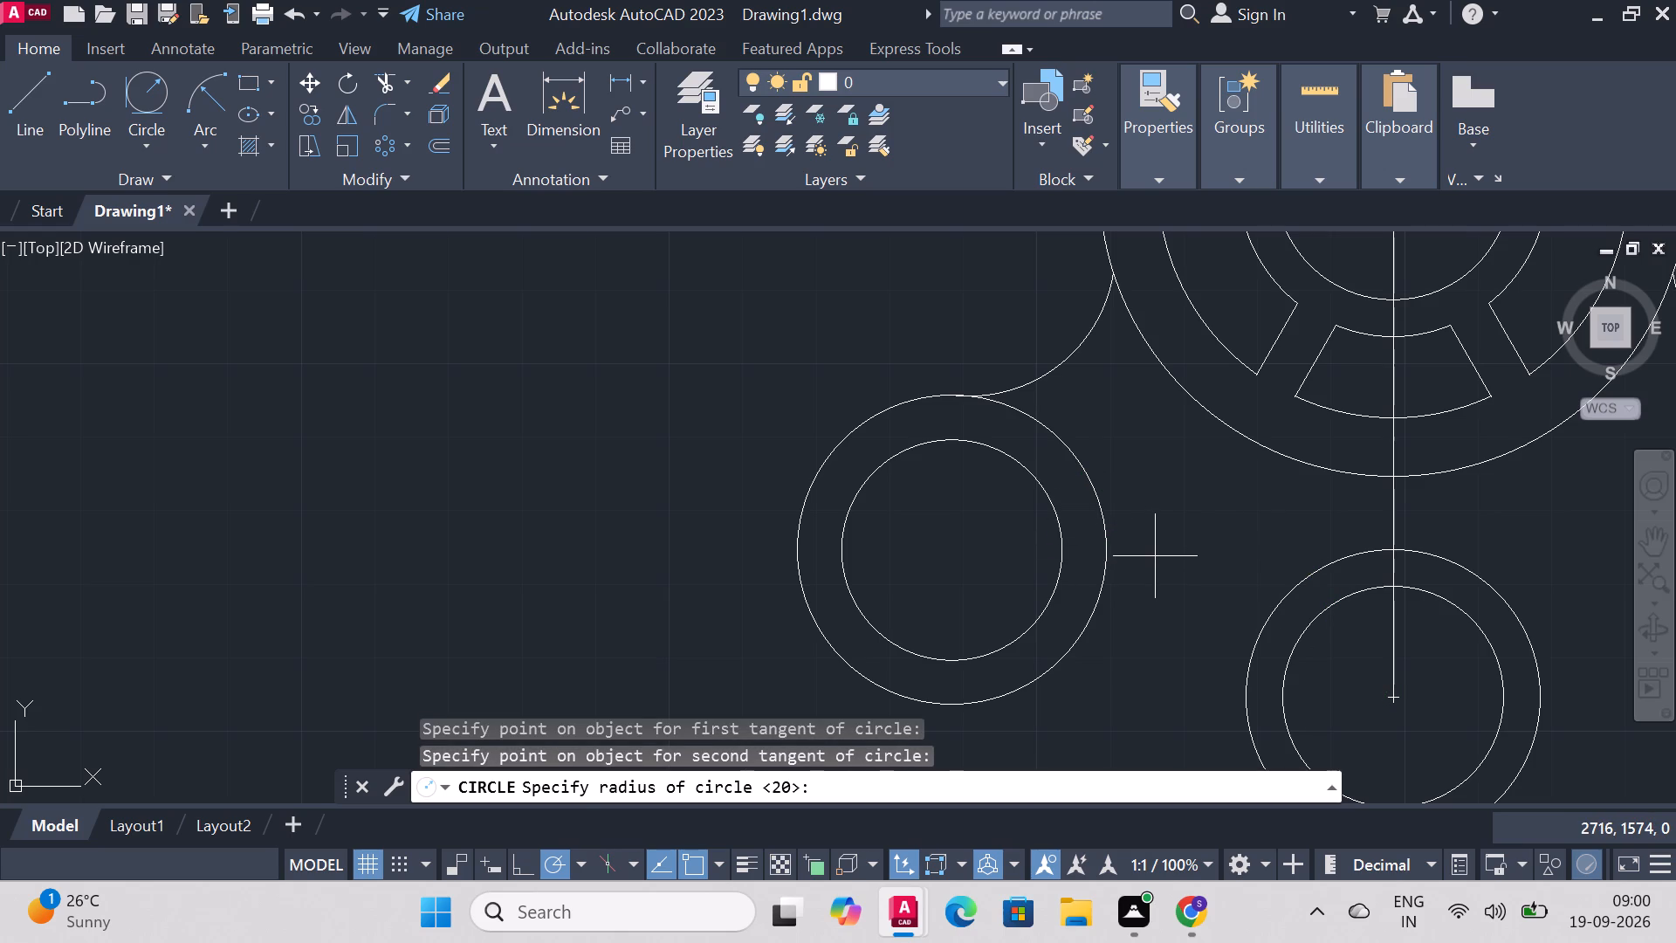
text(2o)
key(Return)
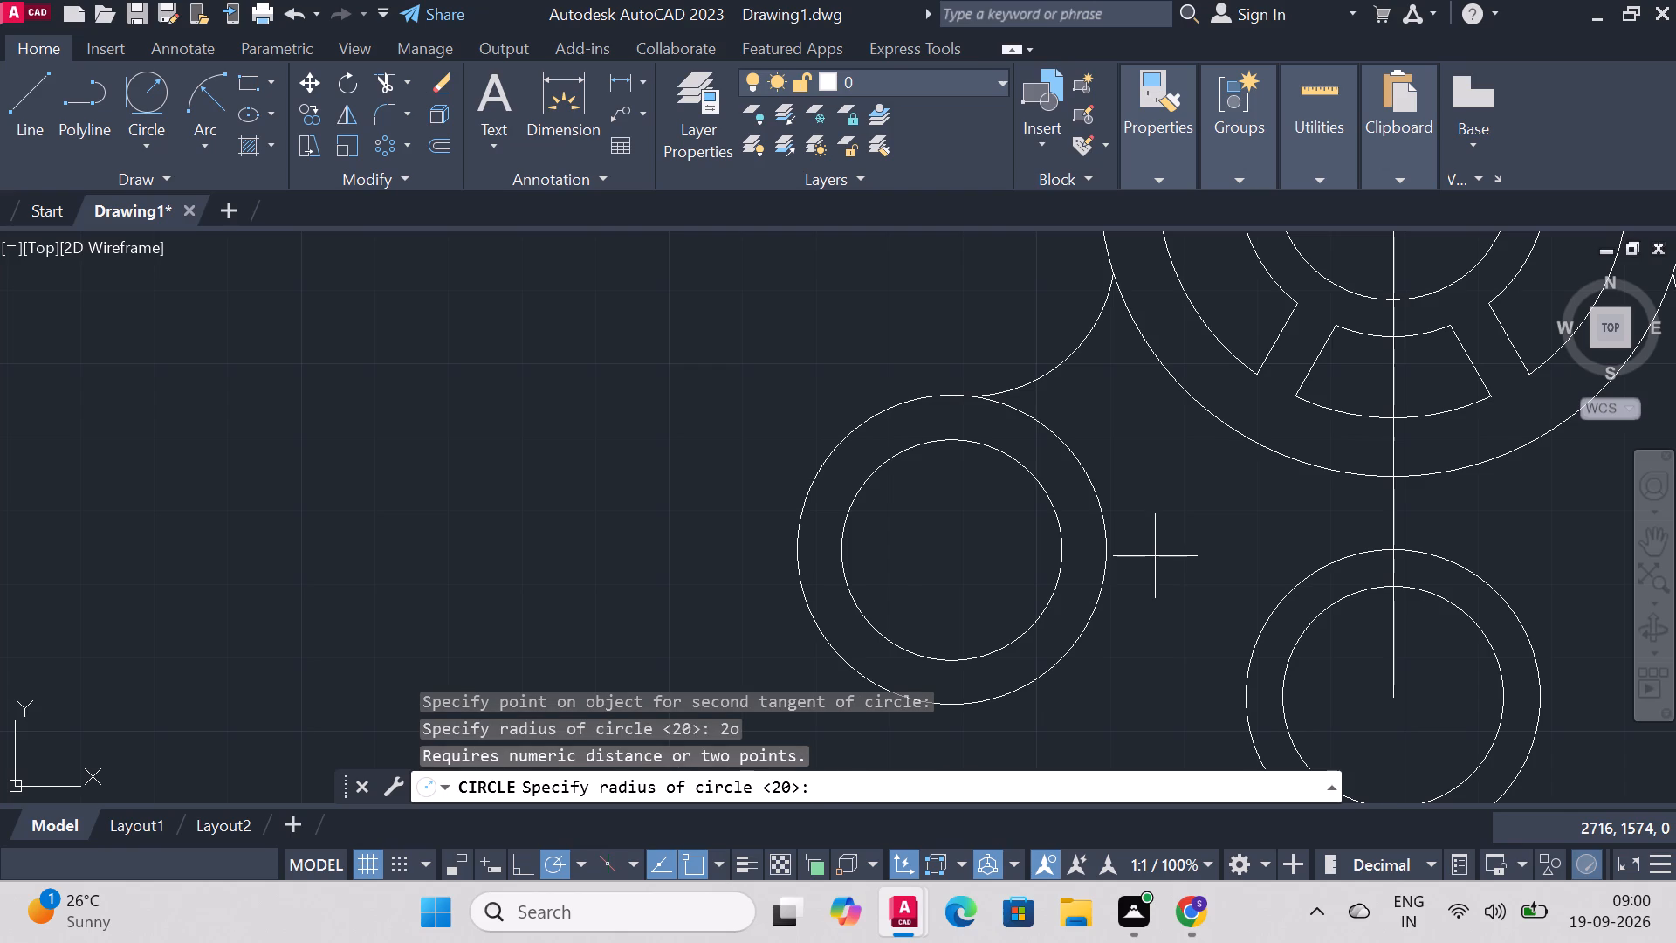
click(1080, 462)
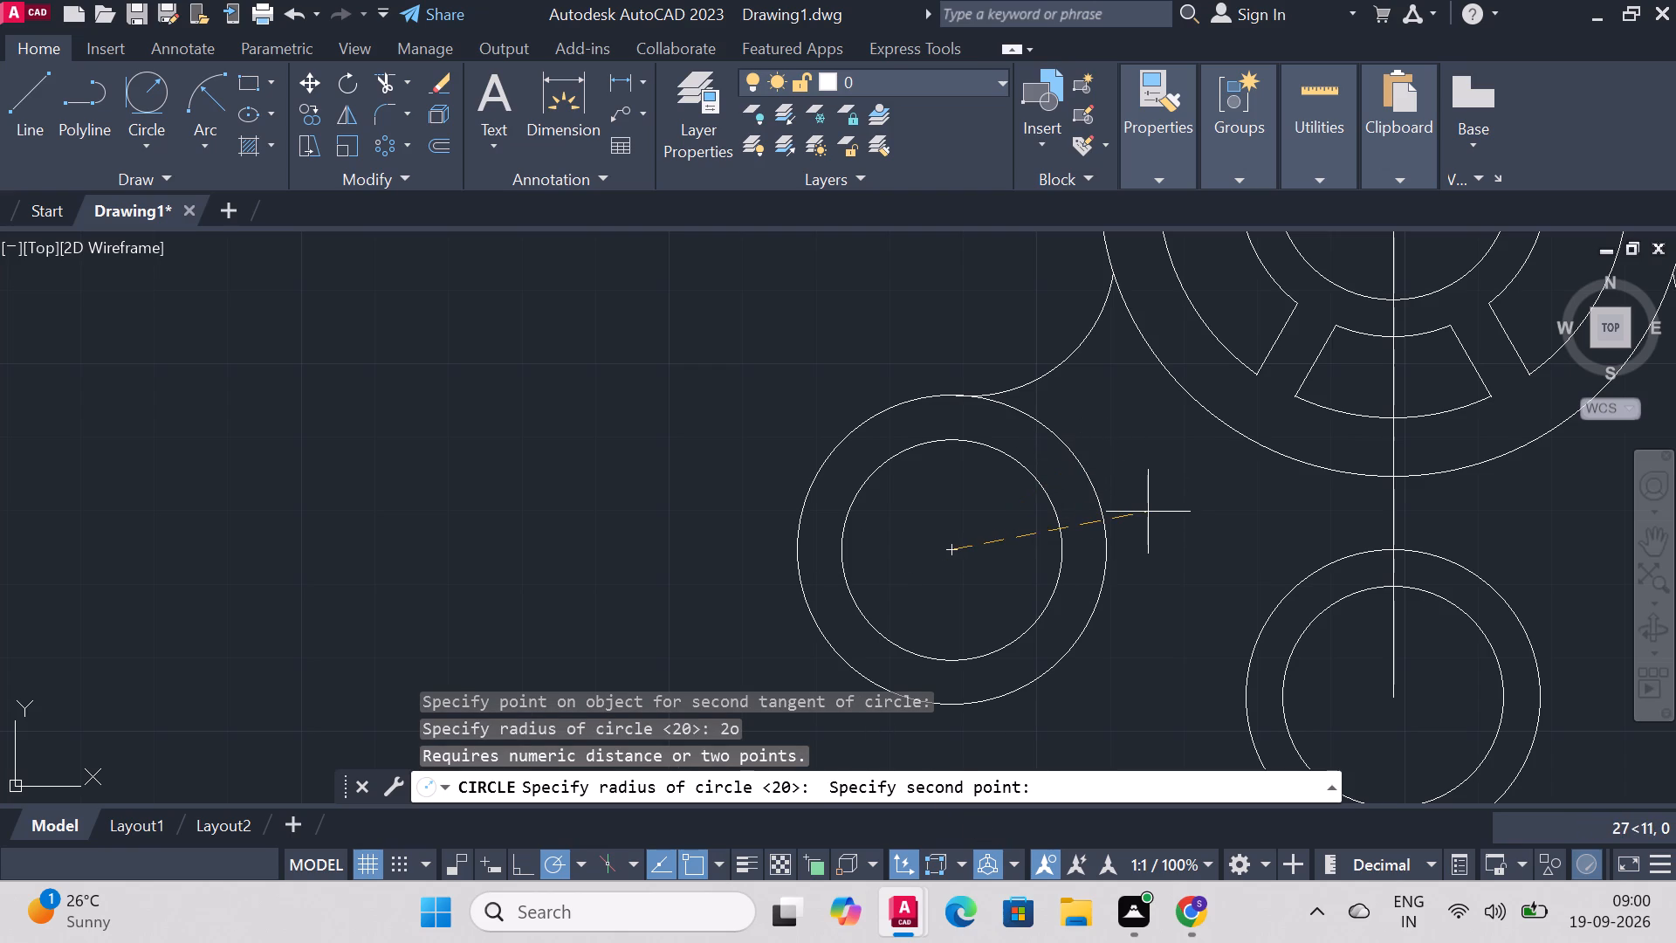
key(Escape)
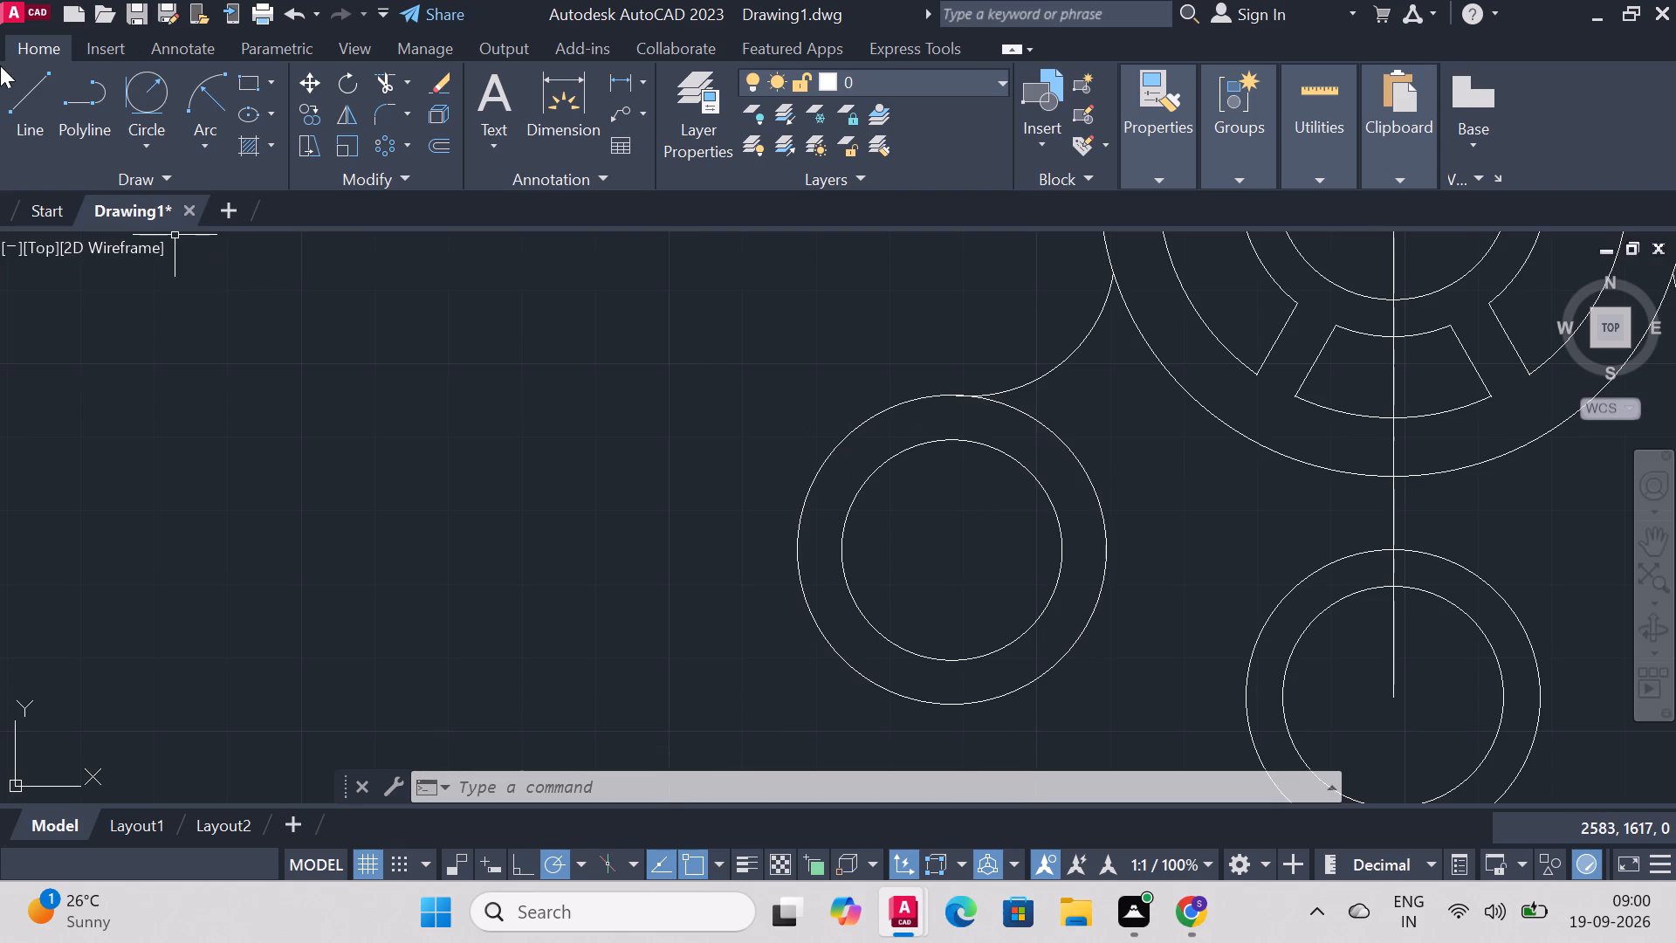
Draw a vertical line from the left corner circles' center to the bottom of the outer circle.
click(23, 91)
scroll(1281, 565, down, 2)
scroll(1452, 781, up, 2)
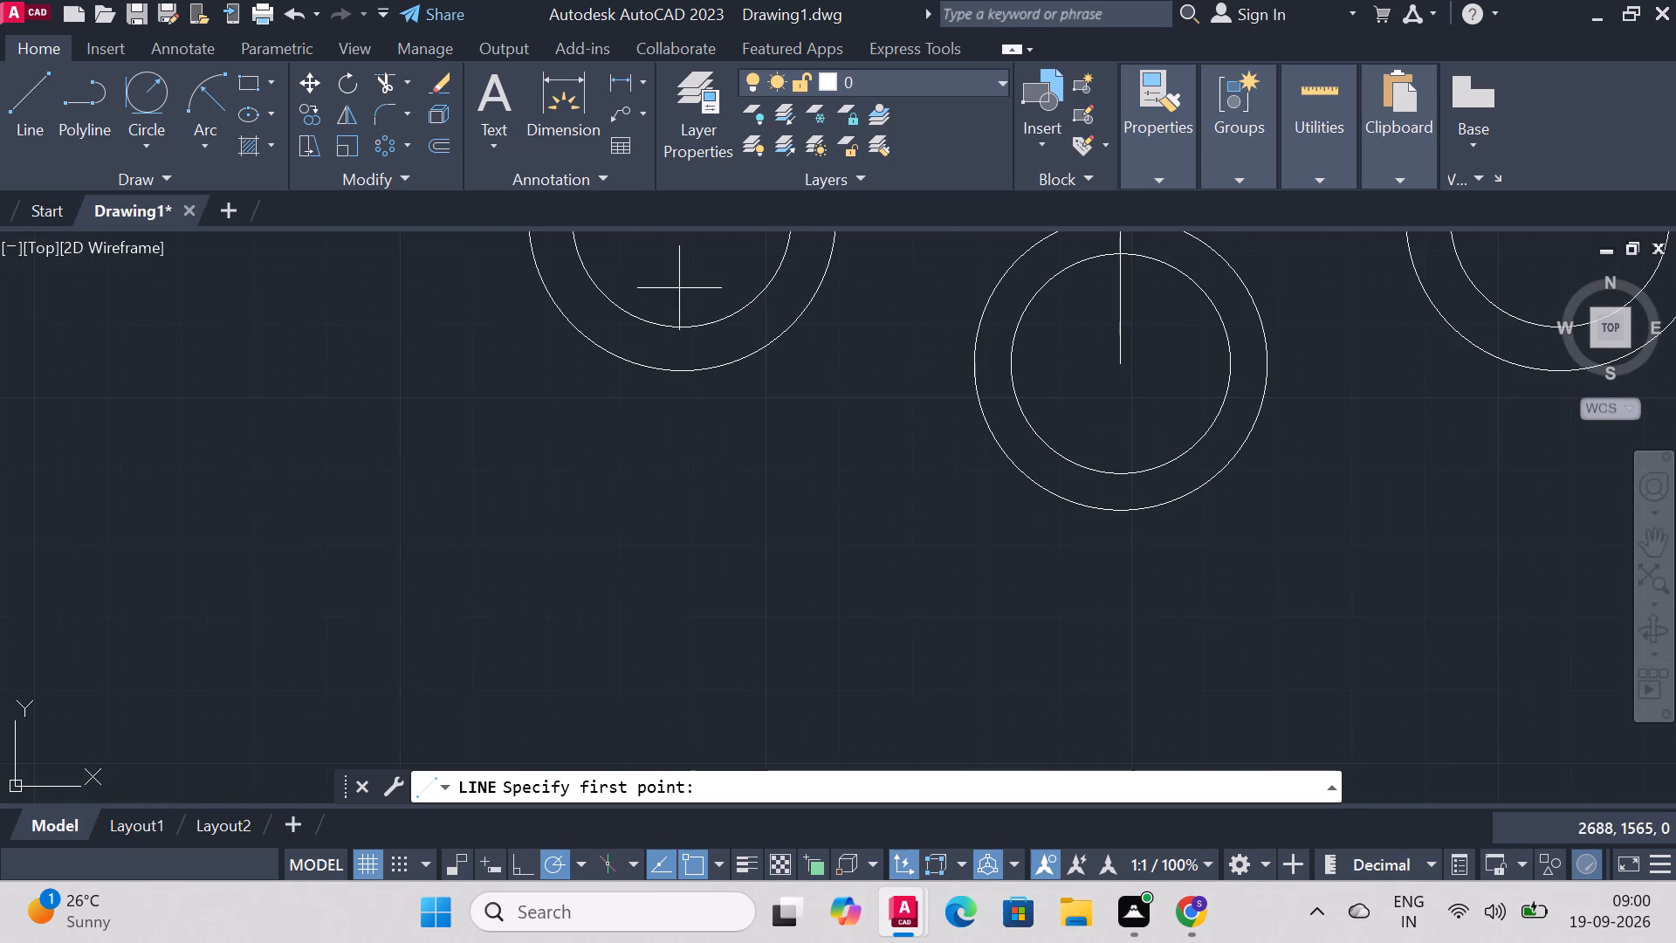
scroll(759, 401, down, 3)
scroll(778, 313, up, 1)
click(732, 318)
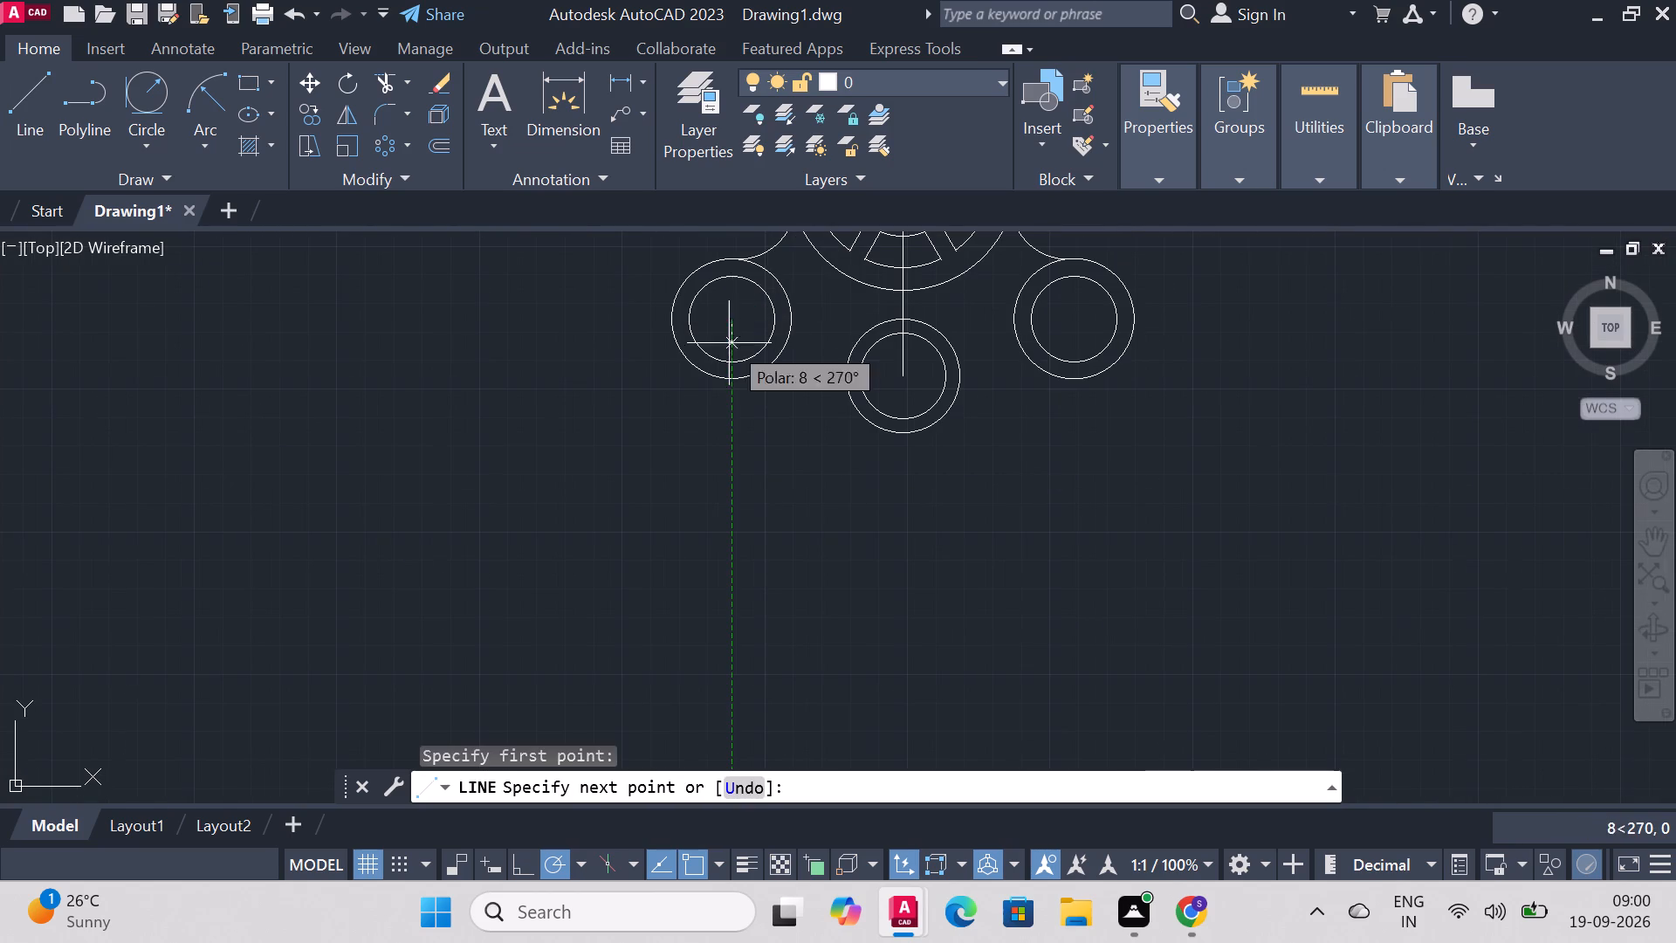
click(735, 379)
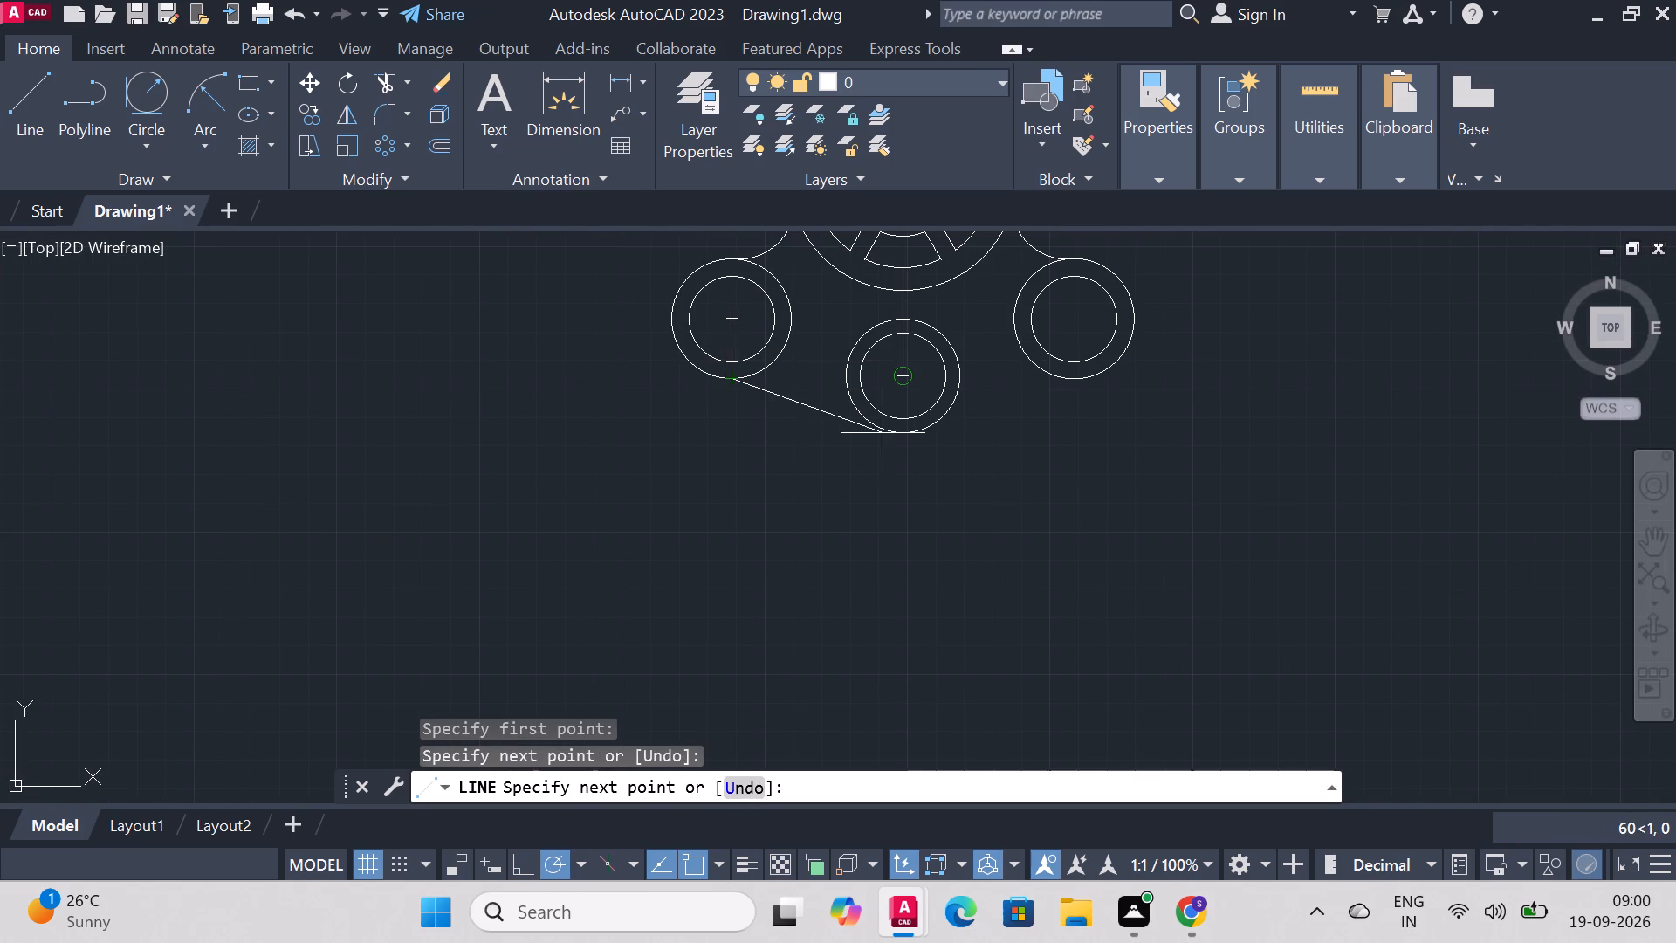
scroll(898, 437, up, 4)
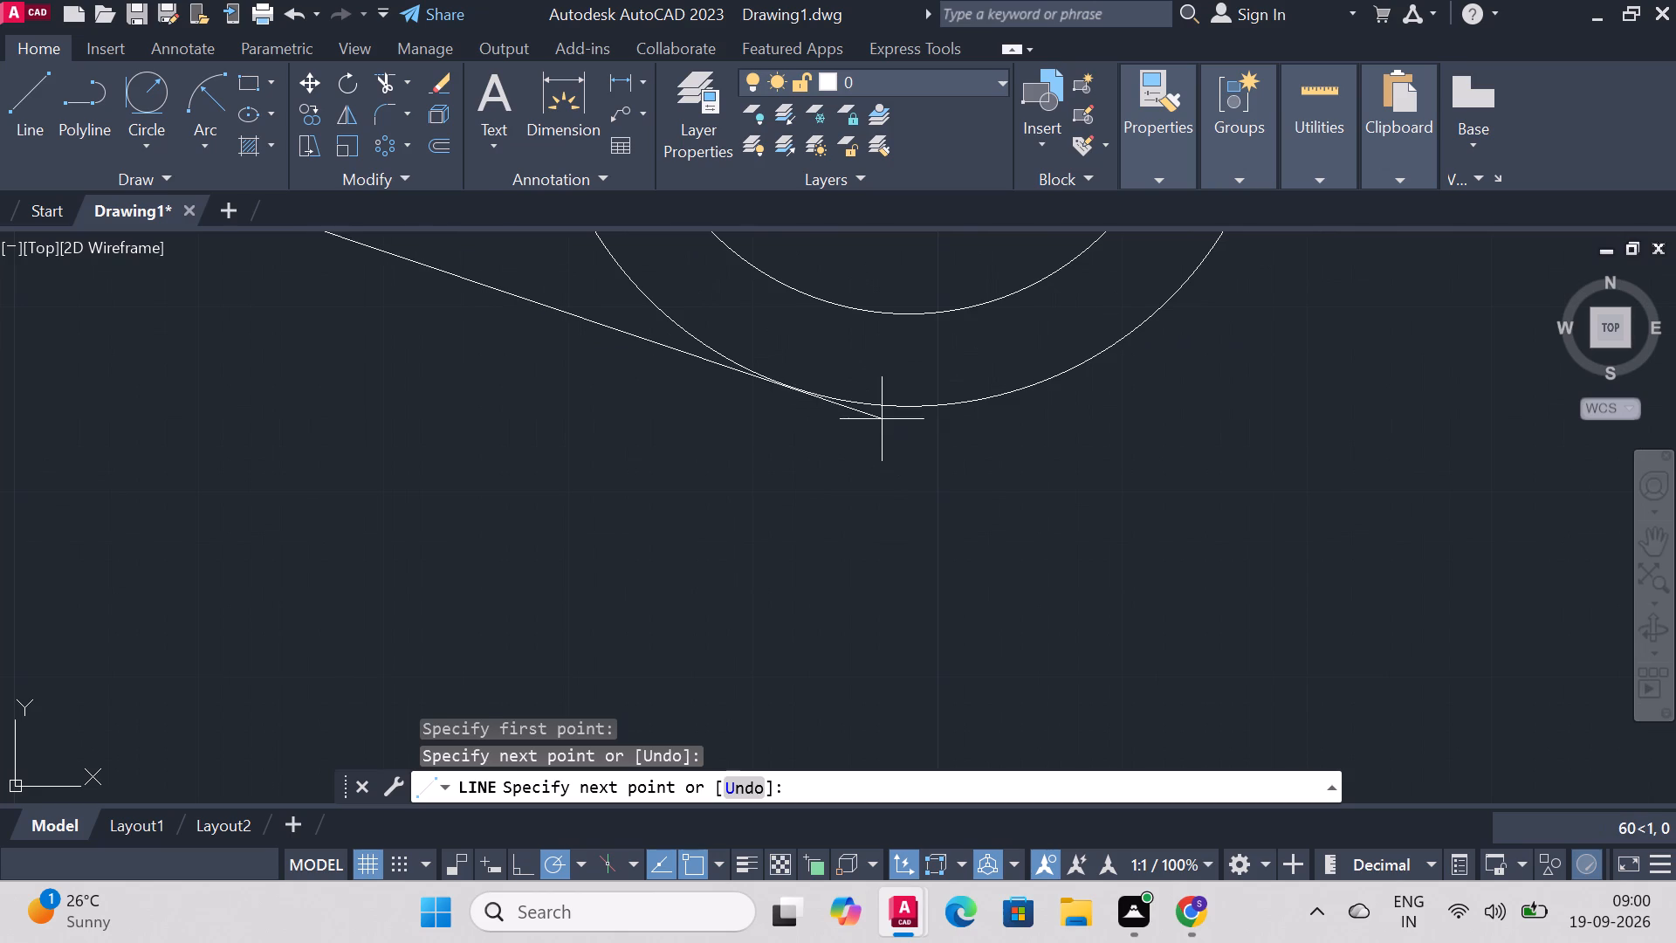
right_click(862, 394)
click(941, 409)
Draw a vertical line from the bottom-middle circles' center to the bottom of the radius 20 circle.
scroll(920, 407, down, 4)
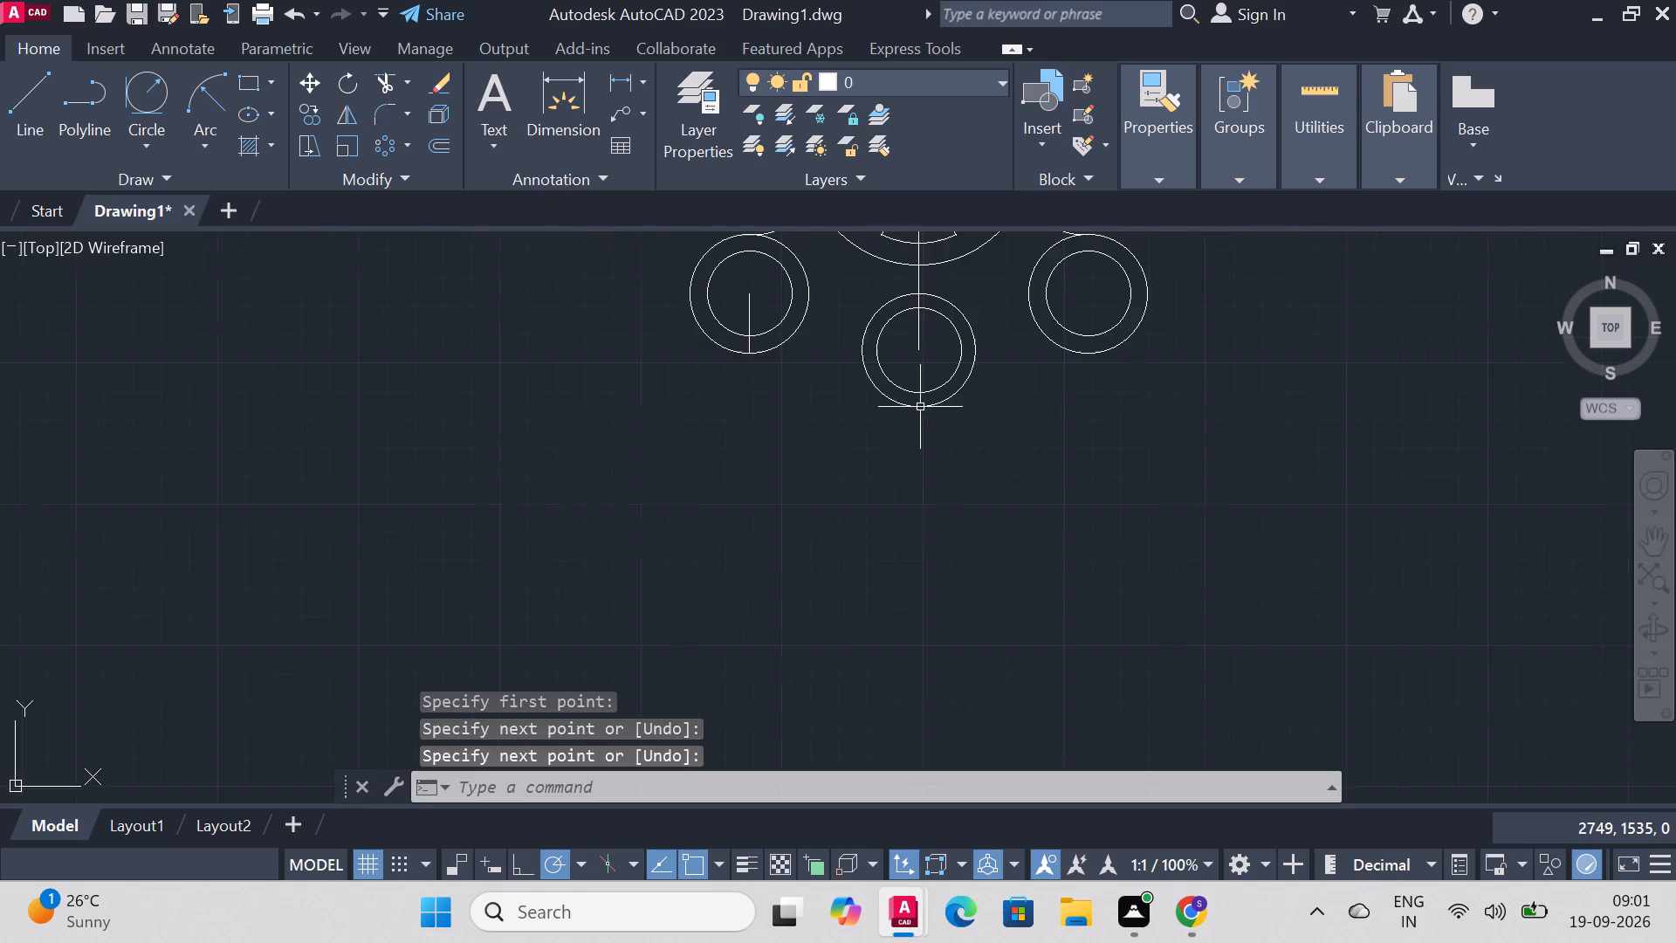
scroll(920, 407, down, 1)
scroll(932, 313, up, 1)
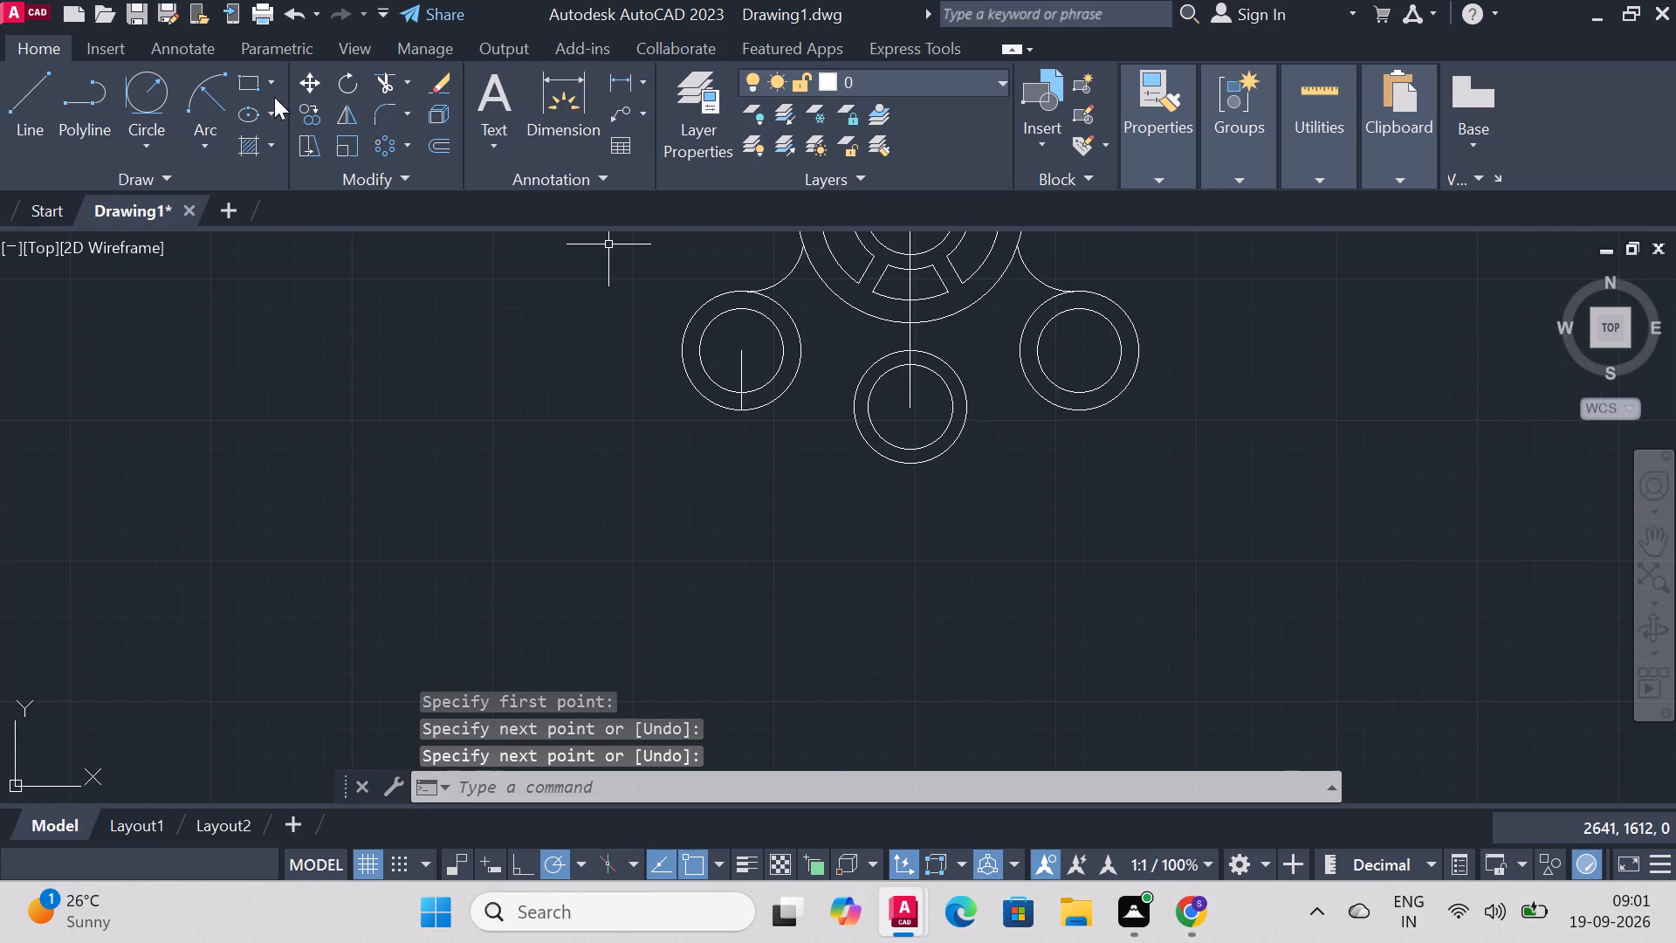
click(36, 99)
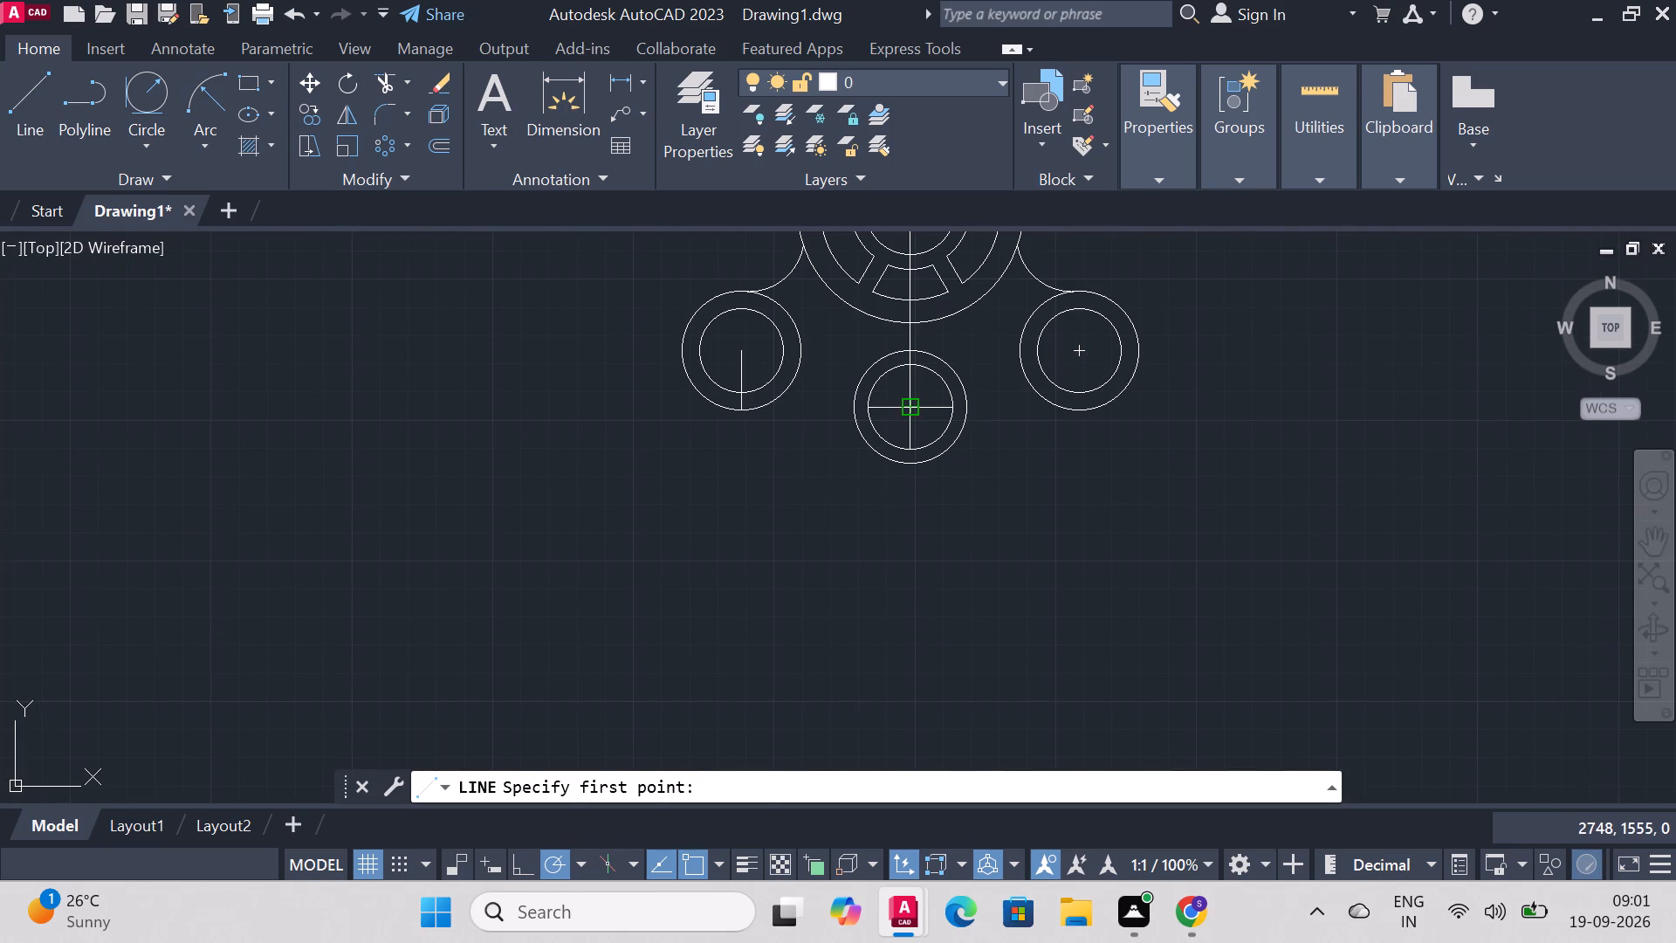
click(910, 409)
click(905, 468)
right_click(906, 465)
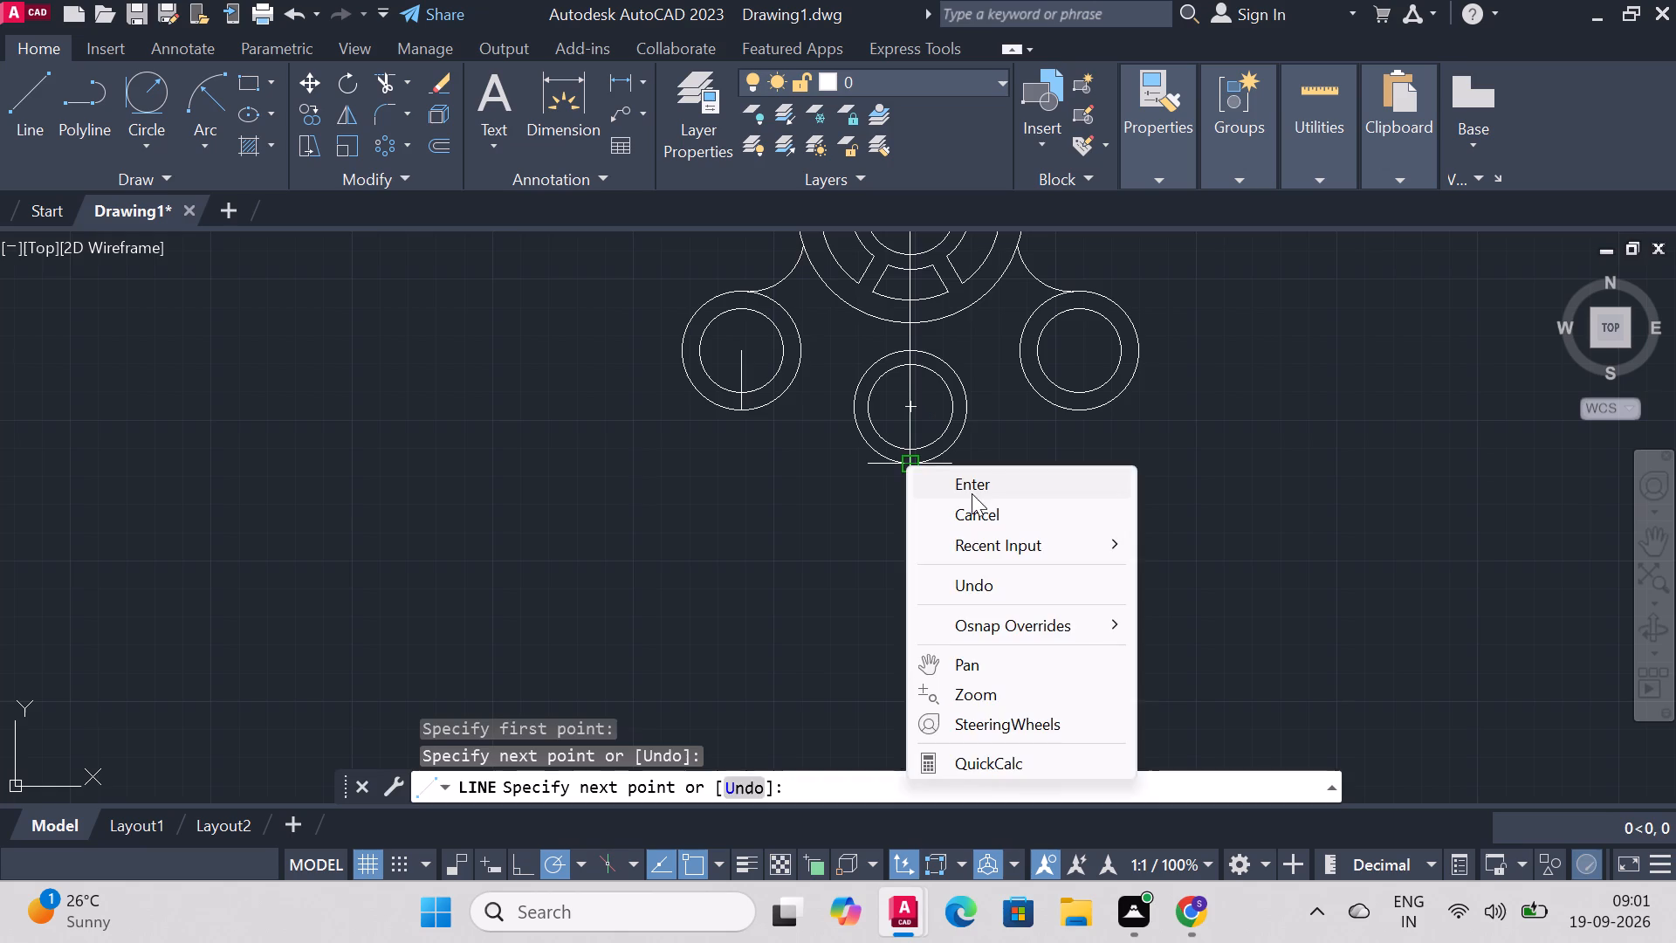
click(972, 493)
Draw a vertical line about 21 long from the right corner circles' center to the bottom of the outer circle.
click(44, 100)
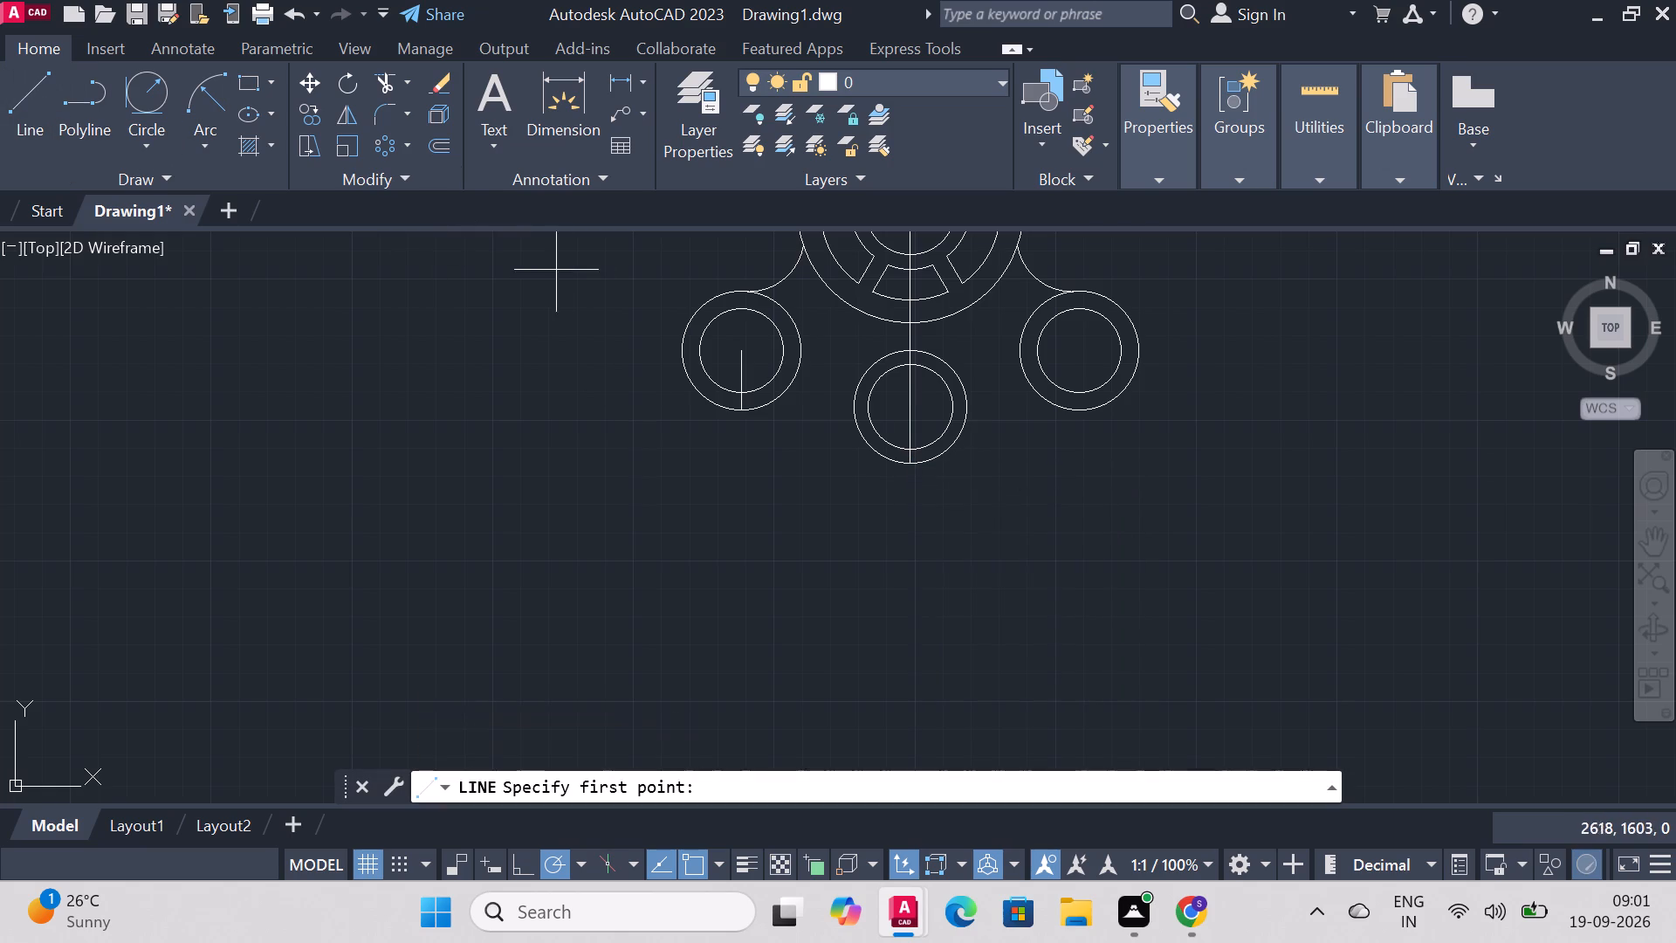
click(1085, 354)
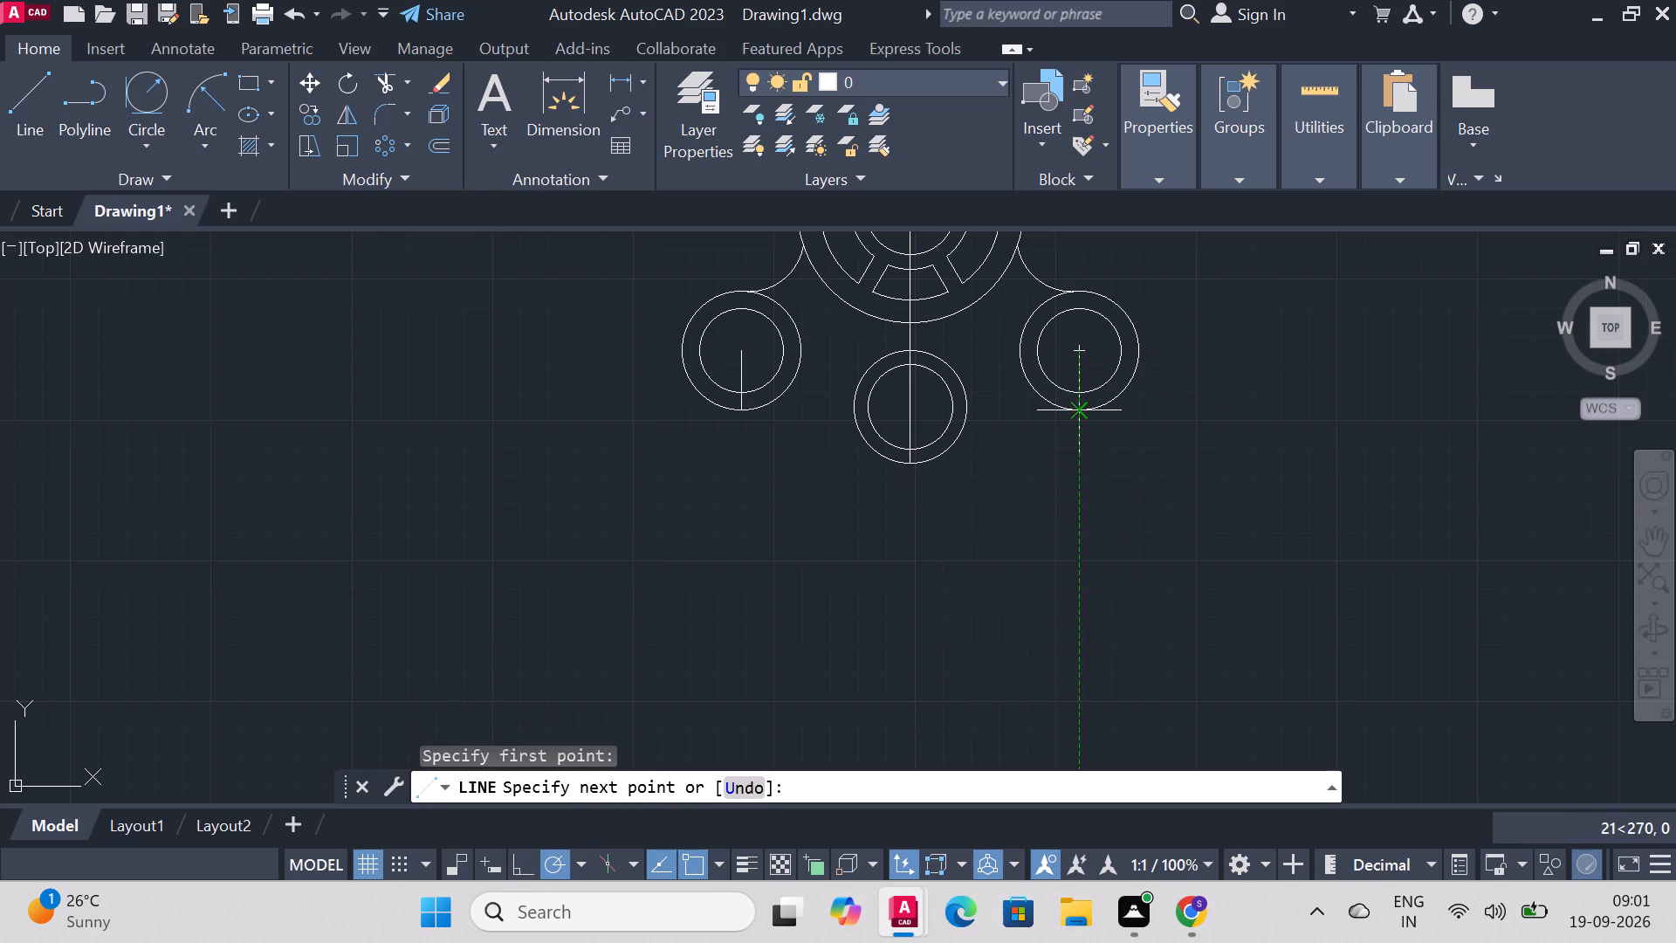
click(1086, 405)
right_click(1086, 405)
click(1156, 418)
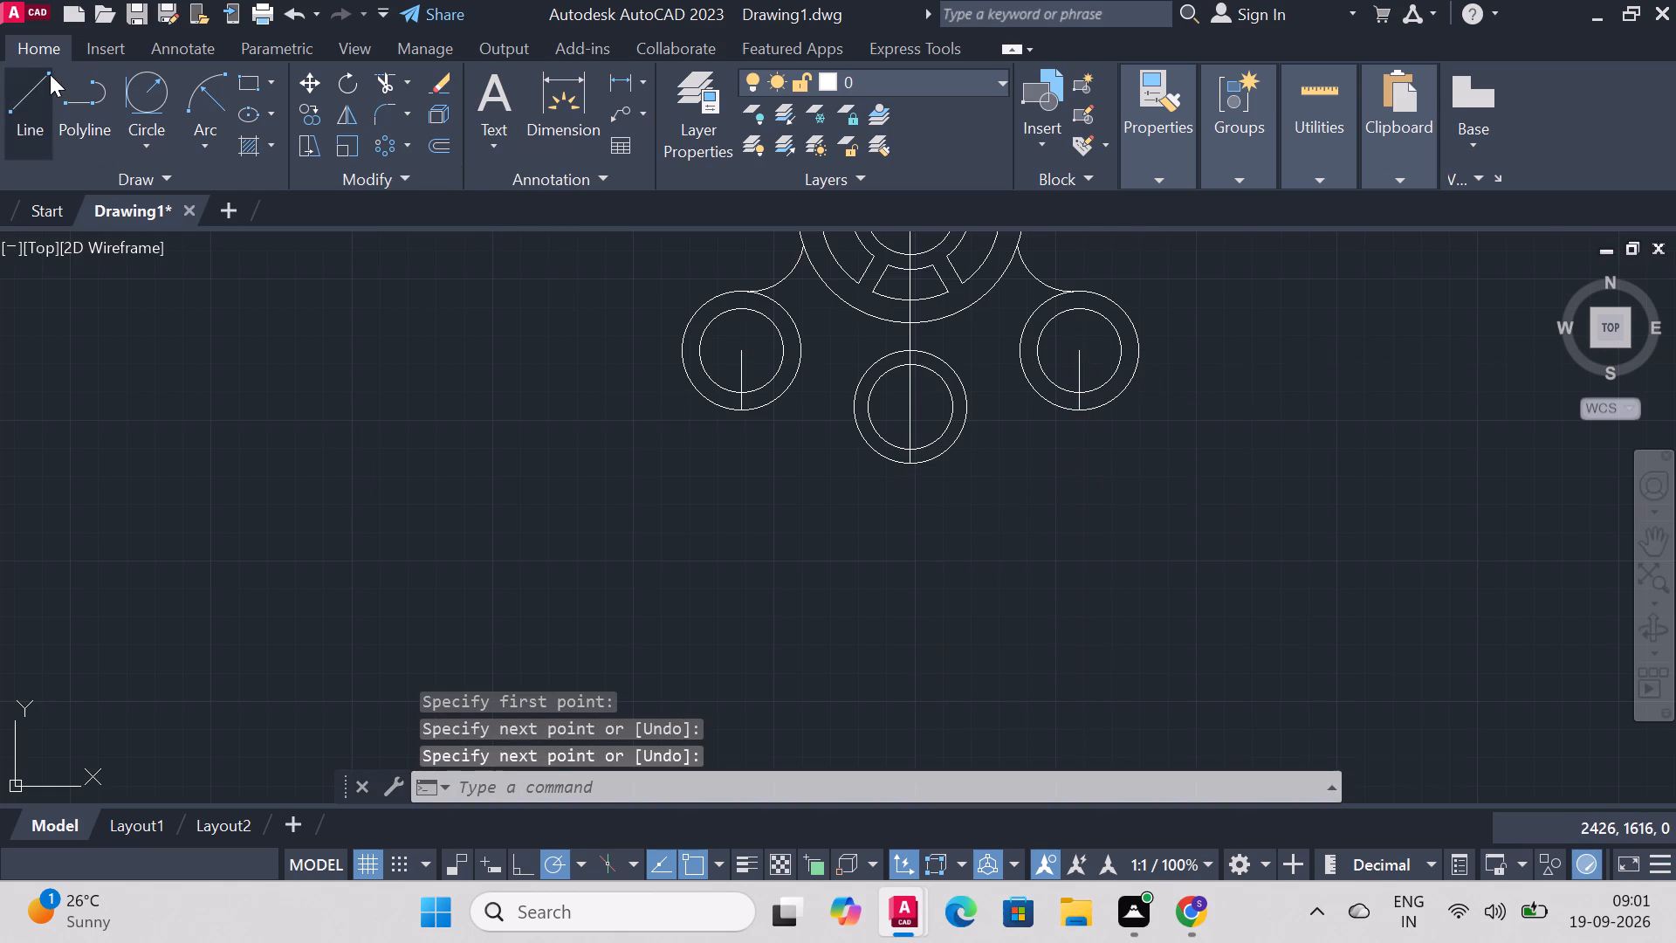
Draw a line about 63 long from the bottom of the left outer corner circle to the bottom of the radius 20 circle.
click(50, 74)
scroll(840, 496, up, 2)
scroll(692, 390, down, 4)
scroll(750, 333, up, 2)
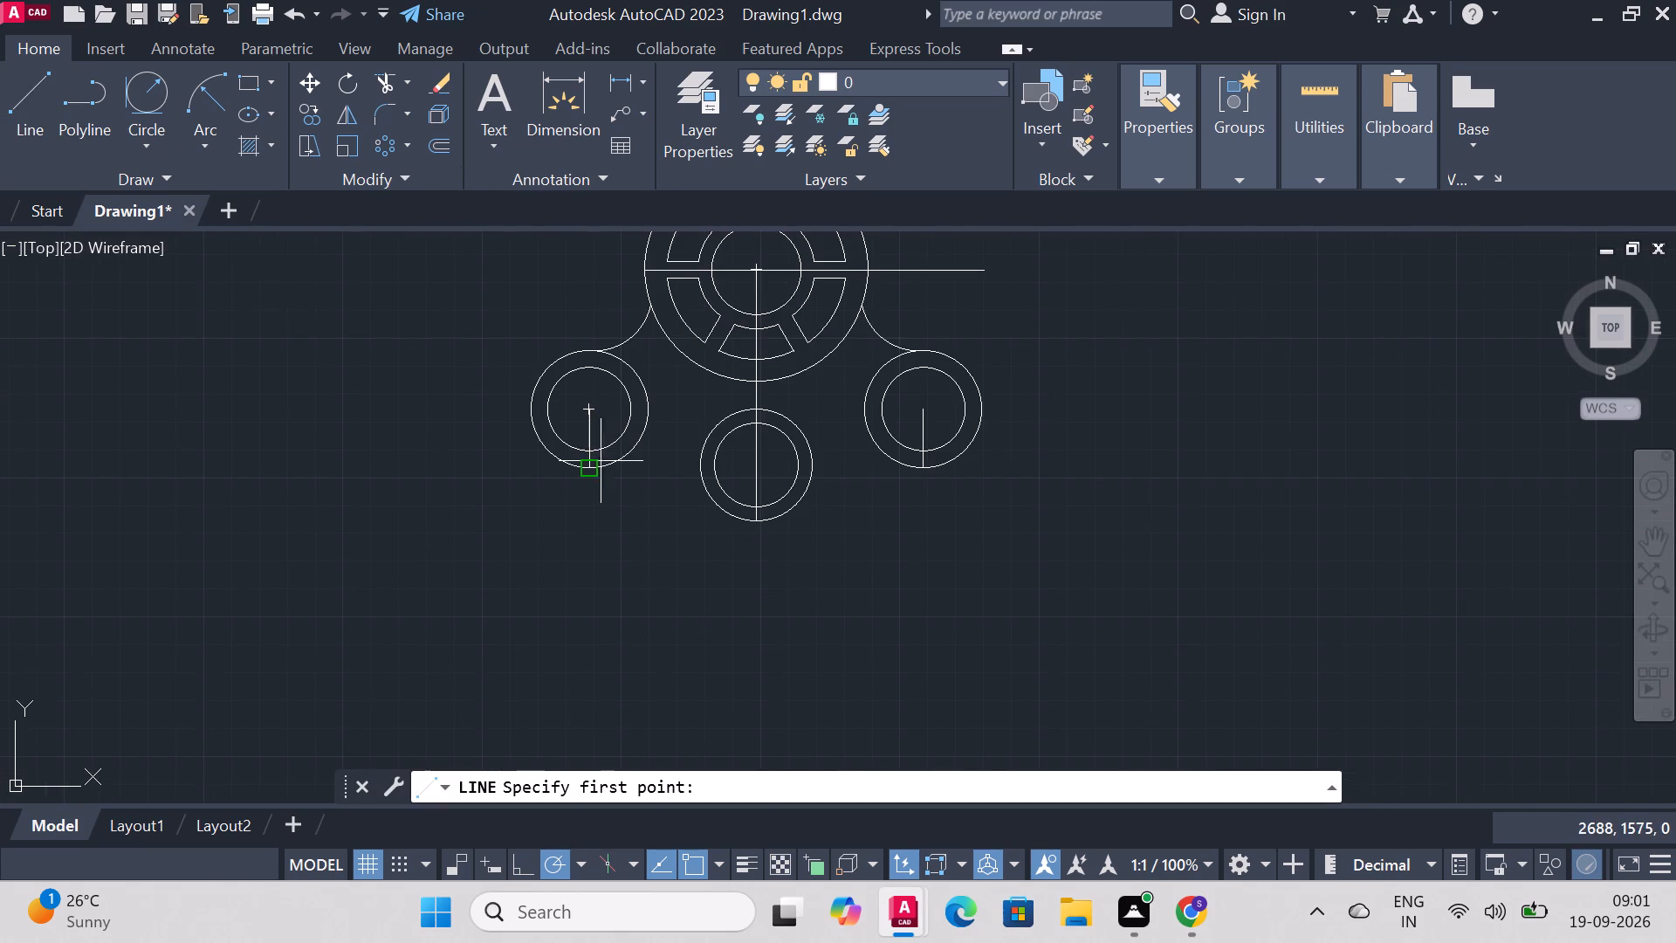
click(591, 461)
scroll(741, 520, up, 4)
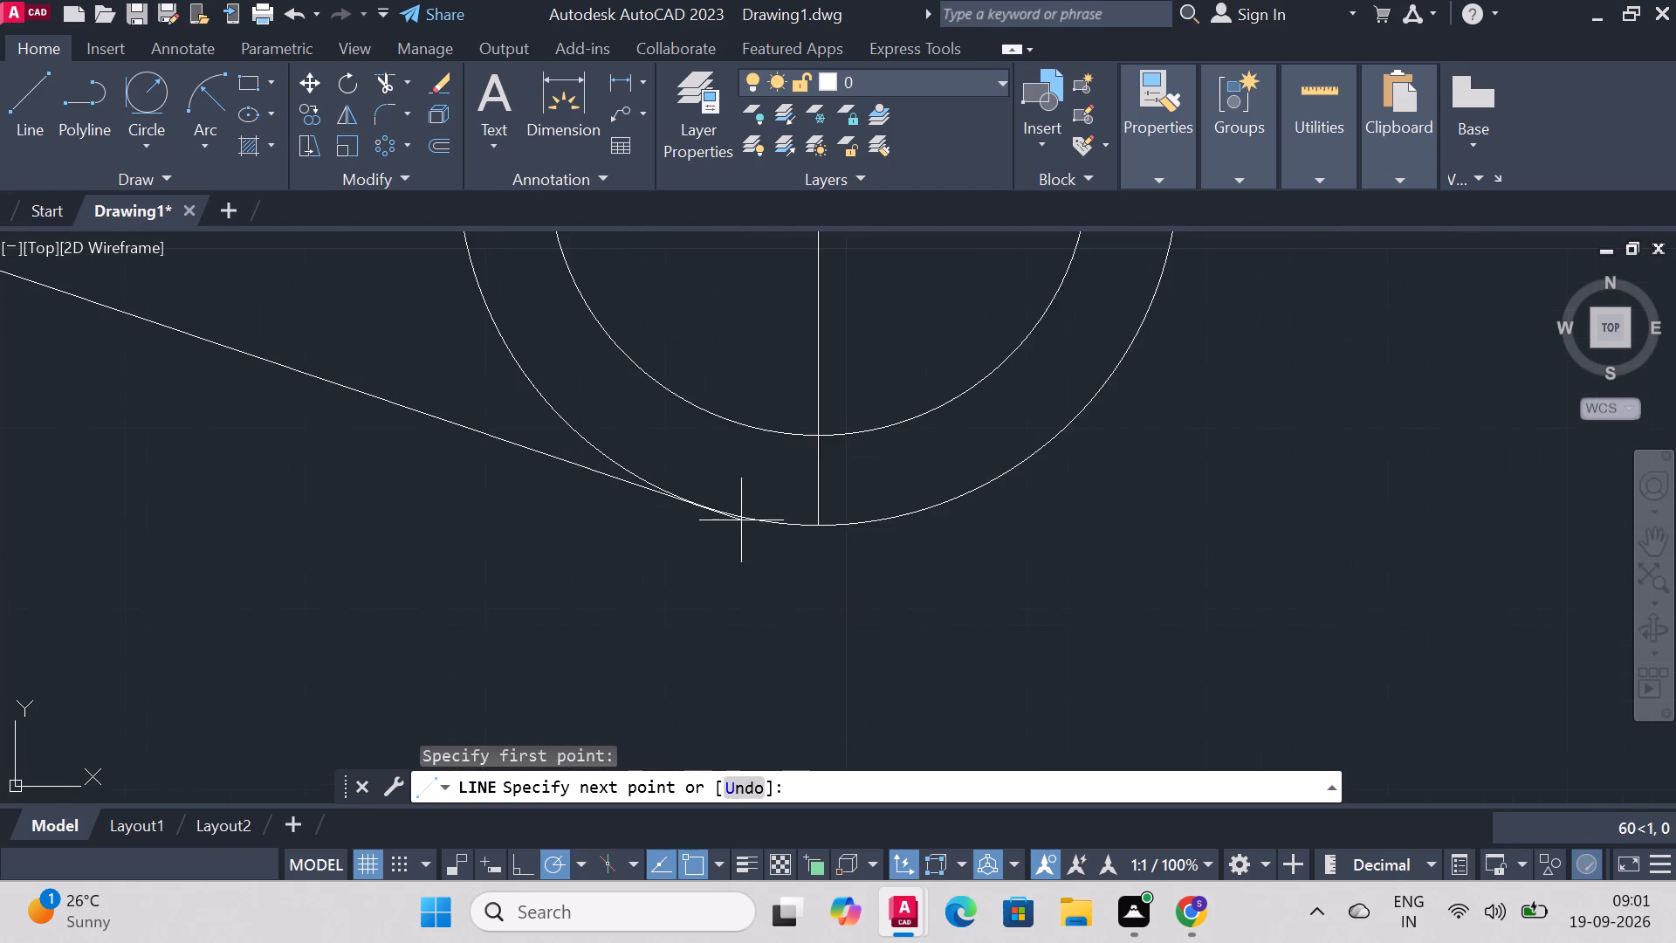
scroll(741, 520, up, 3)
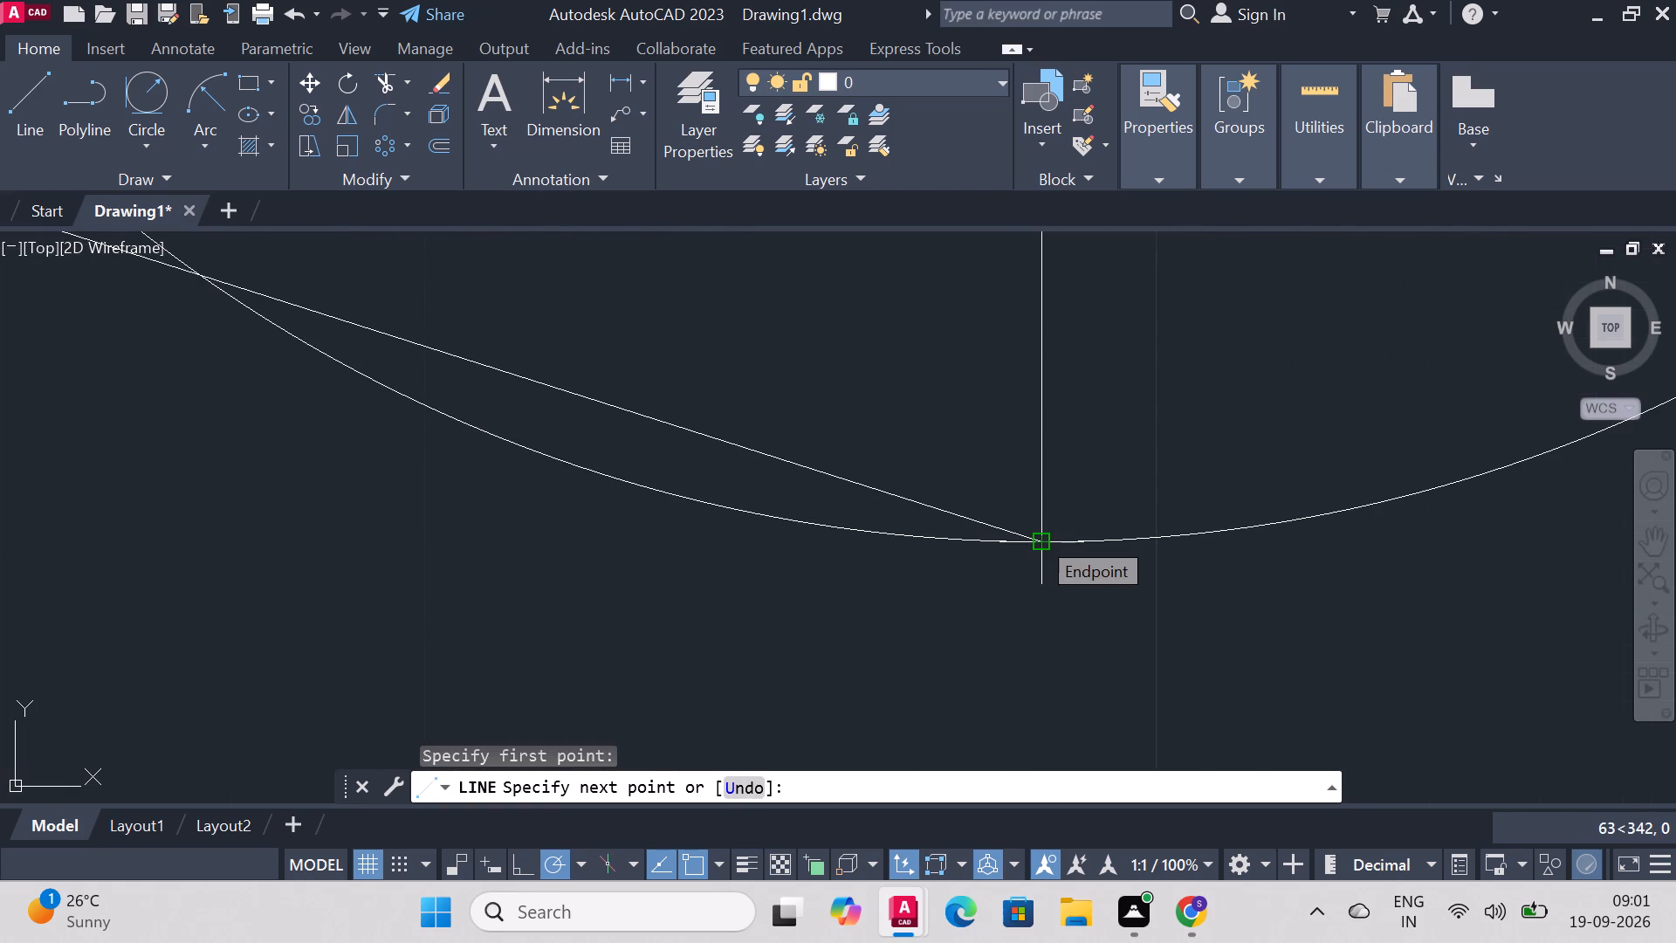
click(1037, 536)
right_click(1037, 536)
click(1087, 549)
scroll(1274, 527, down, 1)
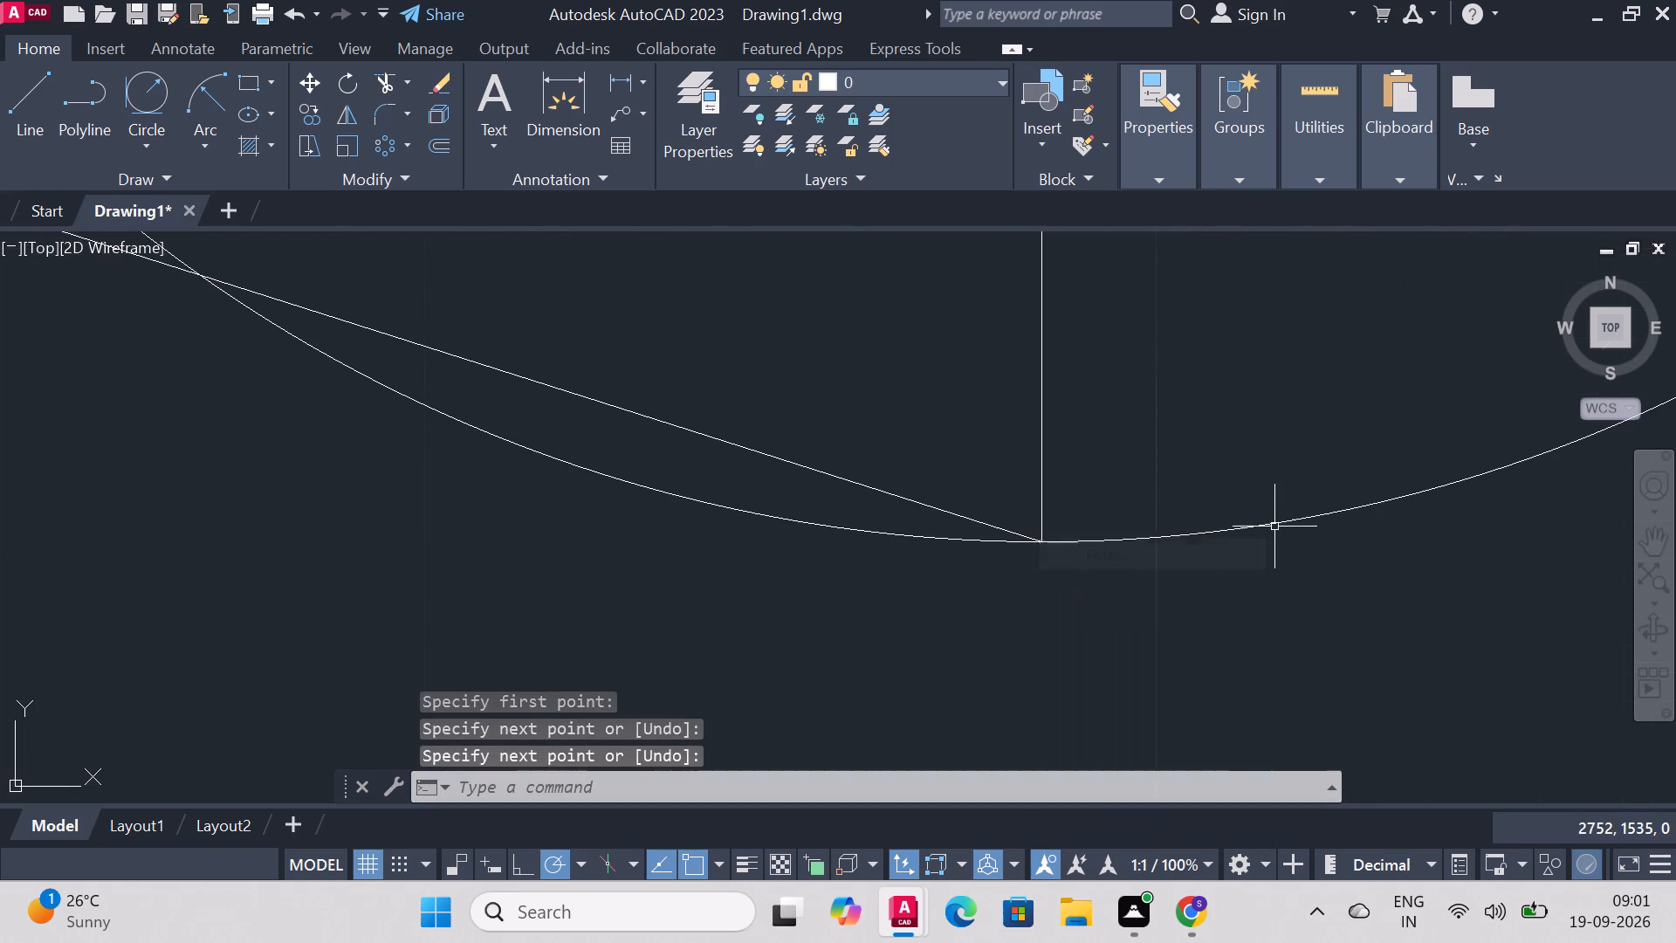
Draw a line from the bottom of the right outer corner circle to the bottom of the radius 20 circle.
scroll(1274, 527, down, 7)
scroll(1466, 467, up, 2)
click(35, 86)
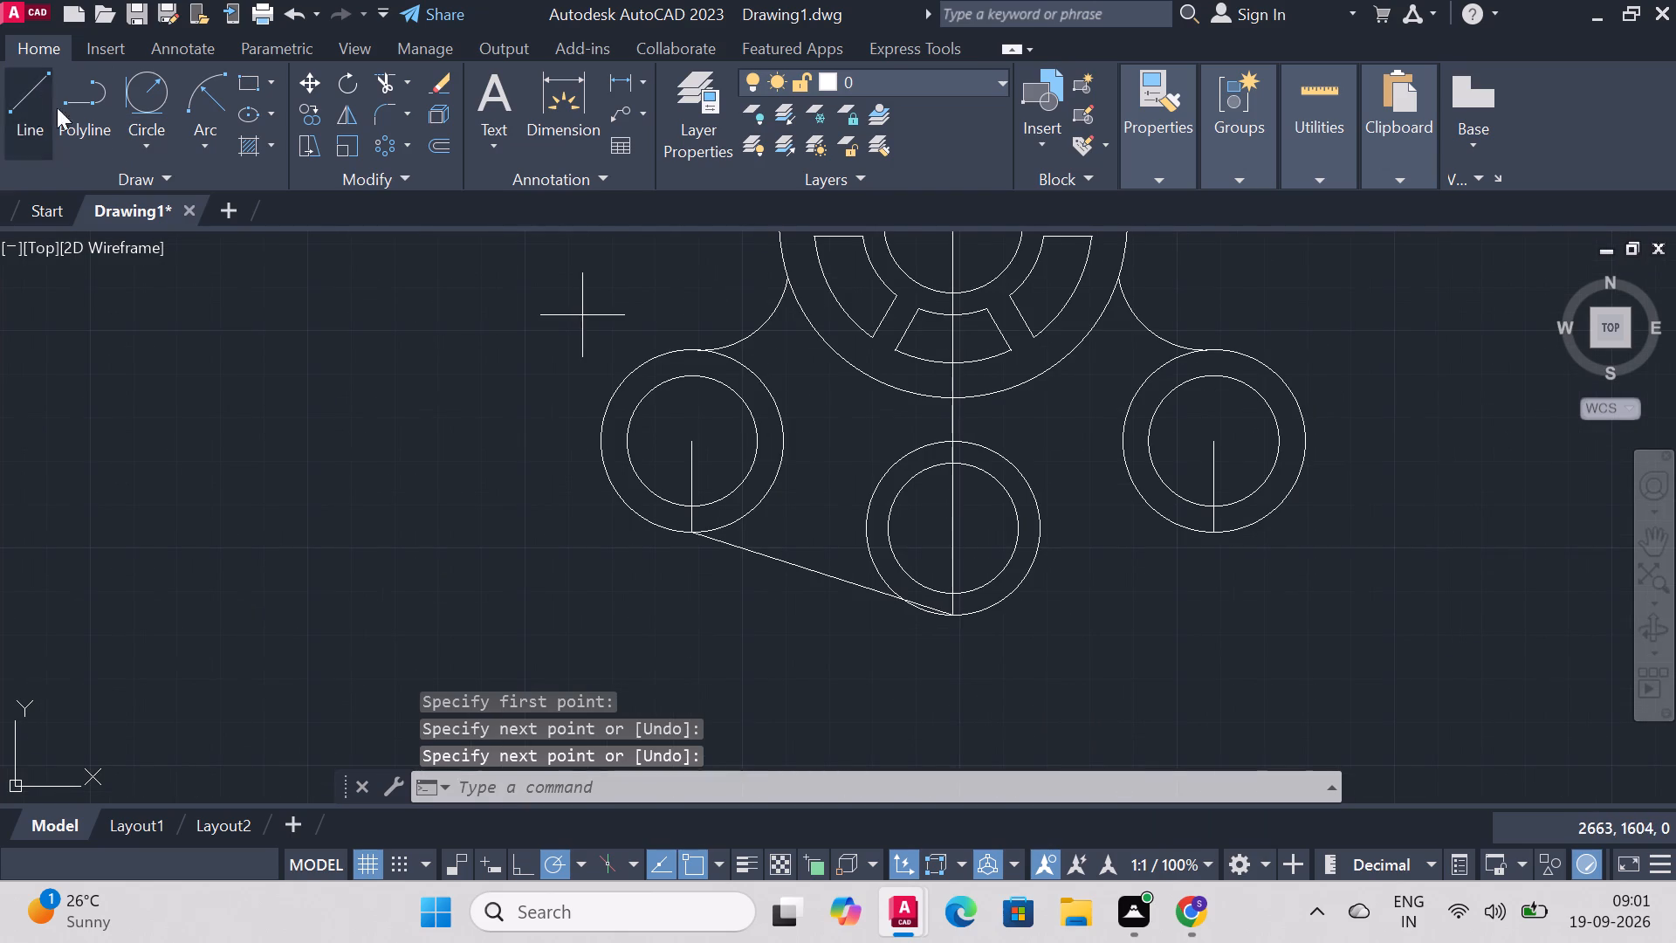
scroll(1111, 609, up, 1)
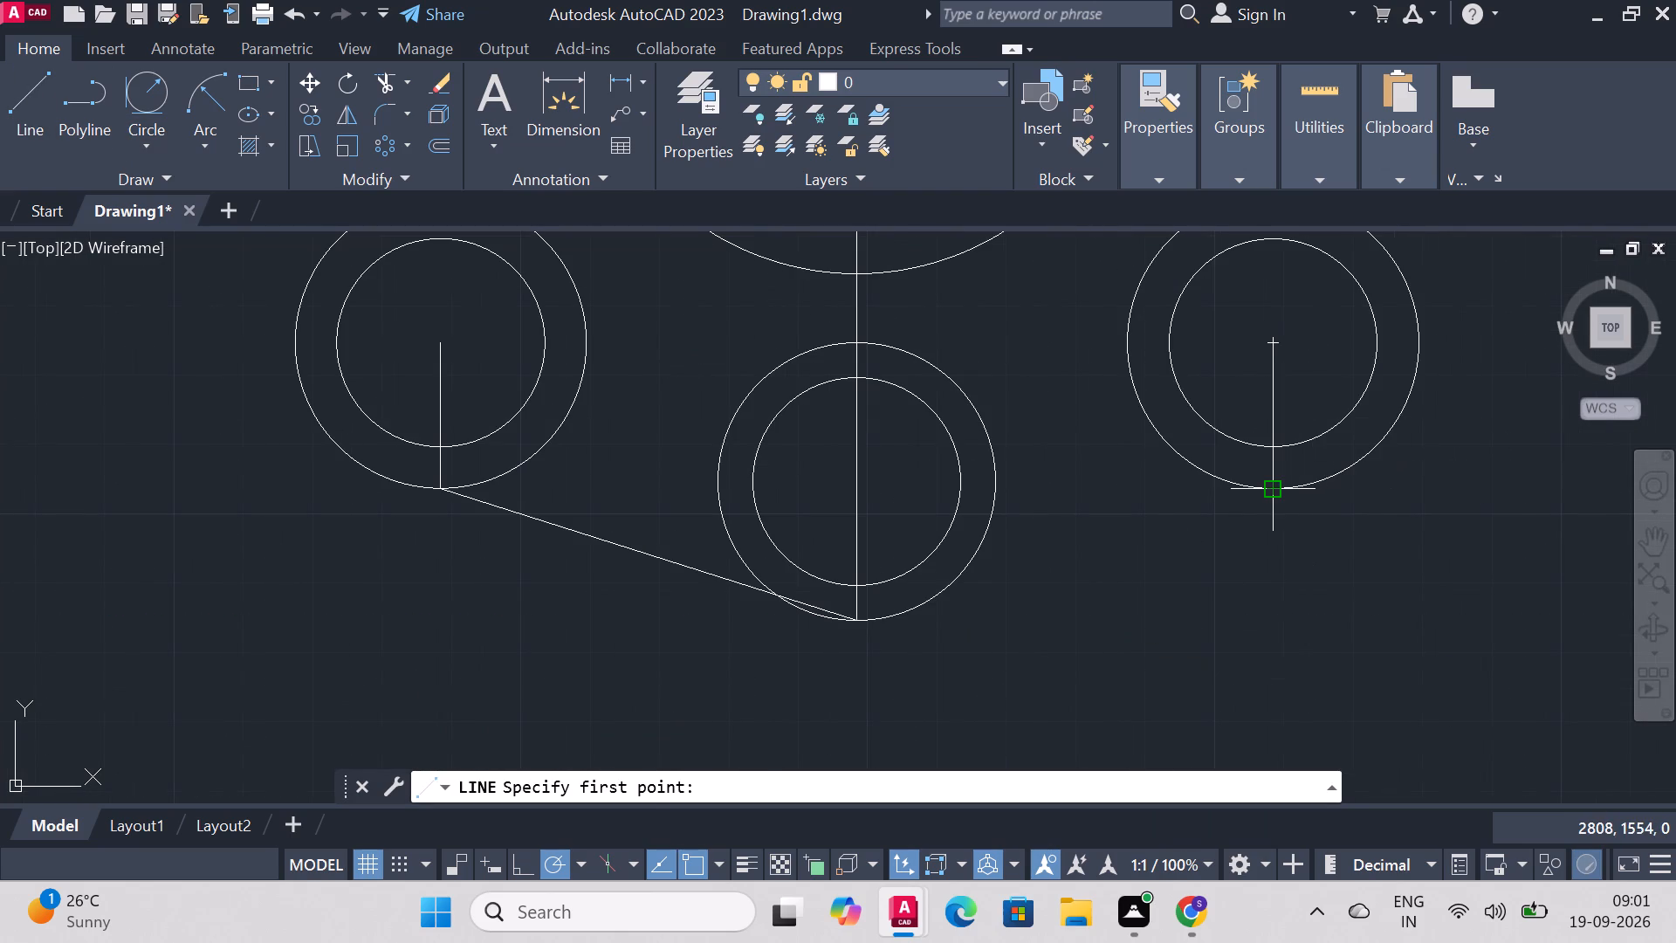
click(1281, 489)
click(859, 628)
right_click(859, 628)
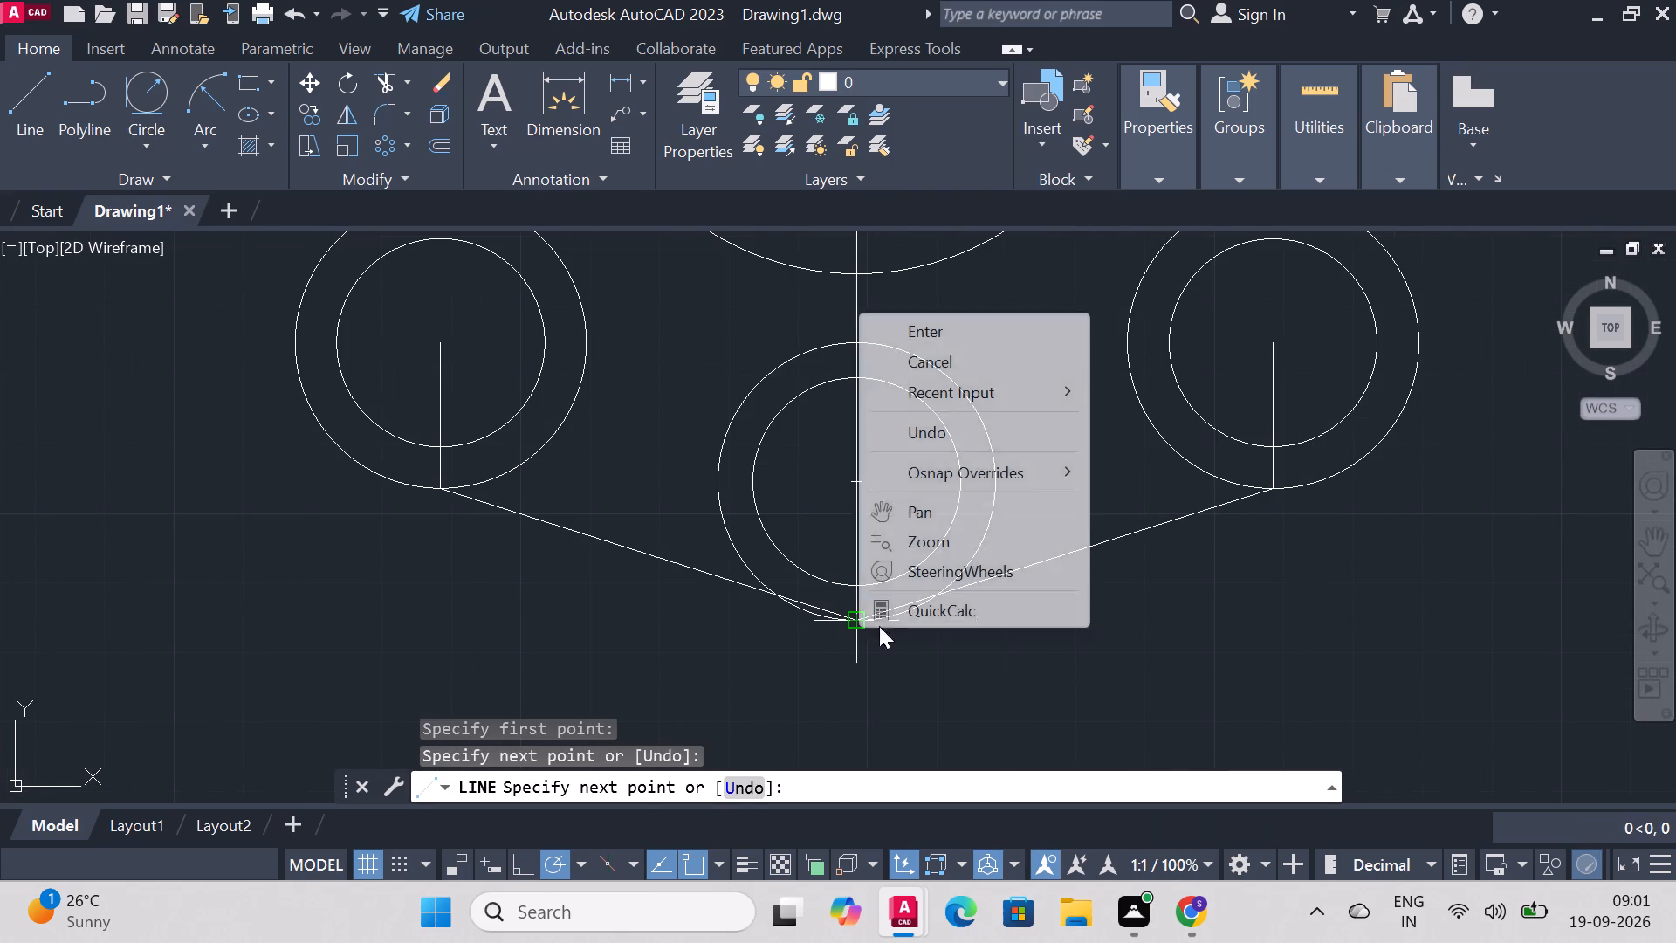
click(941, 323)
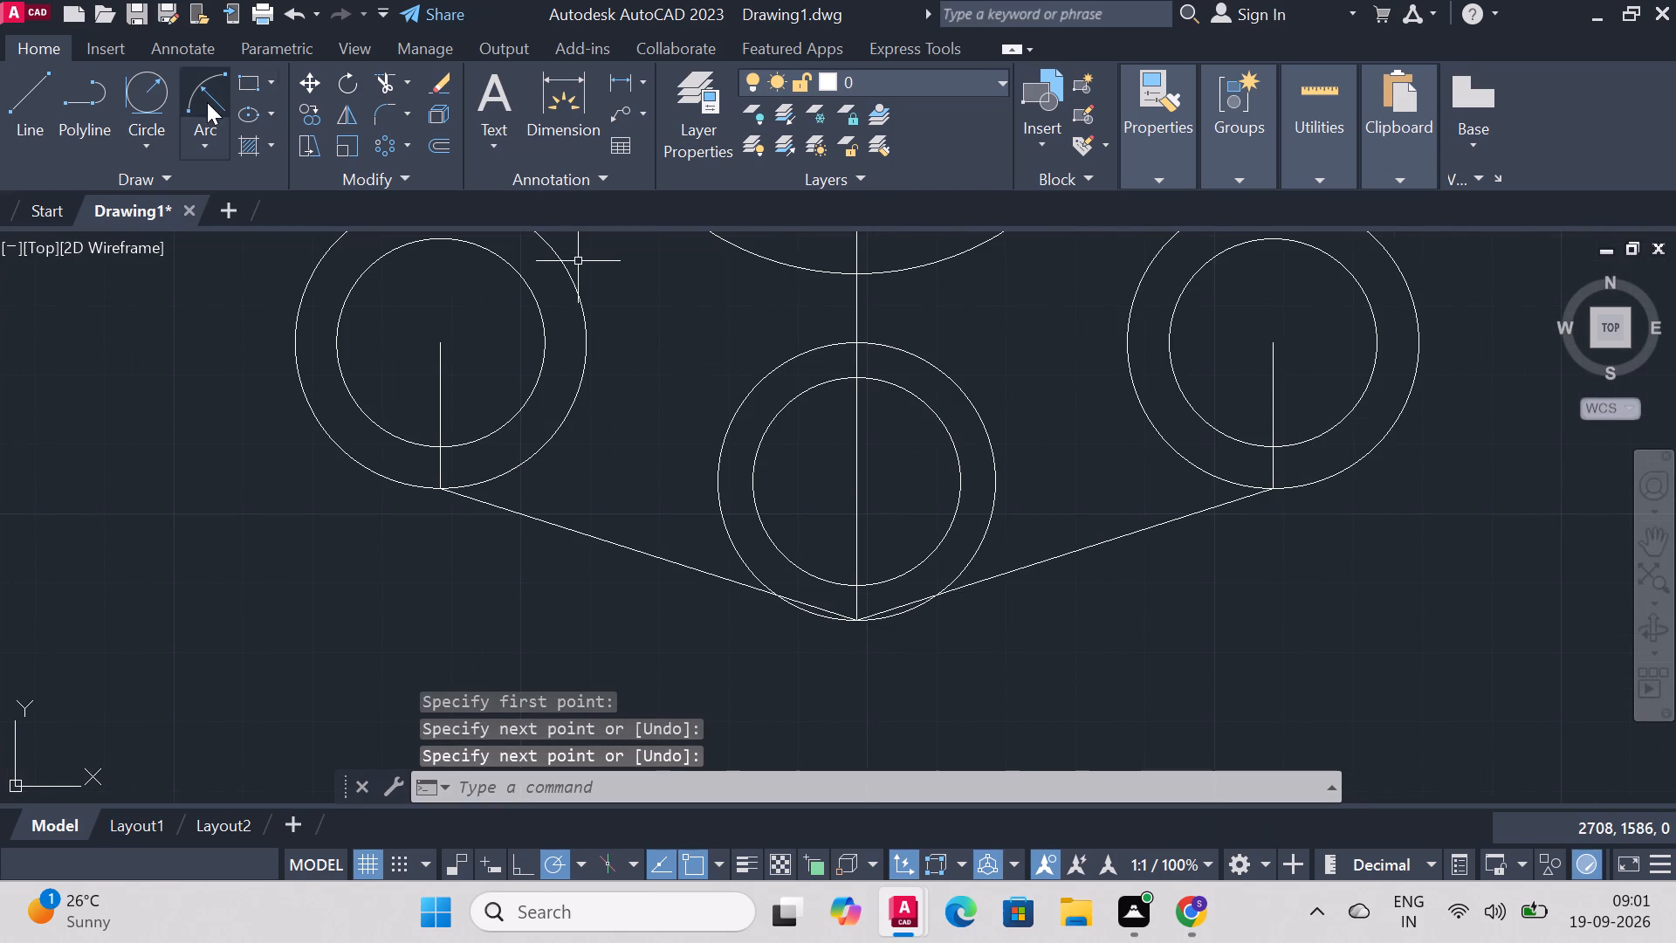
Trim the ends of both slanted joining lines and the vertical line pieces inside the bottom-middle outer circle.
click(392, 81)
scroll(724, 625, up, 1)
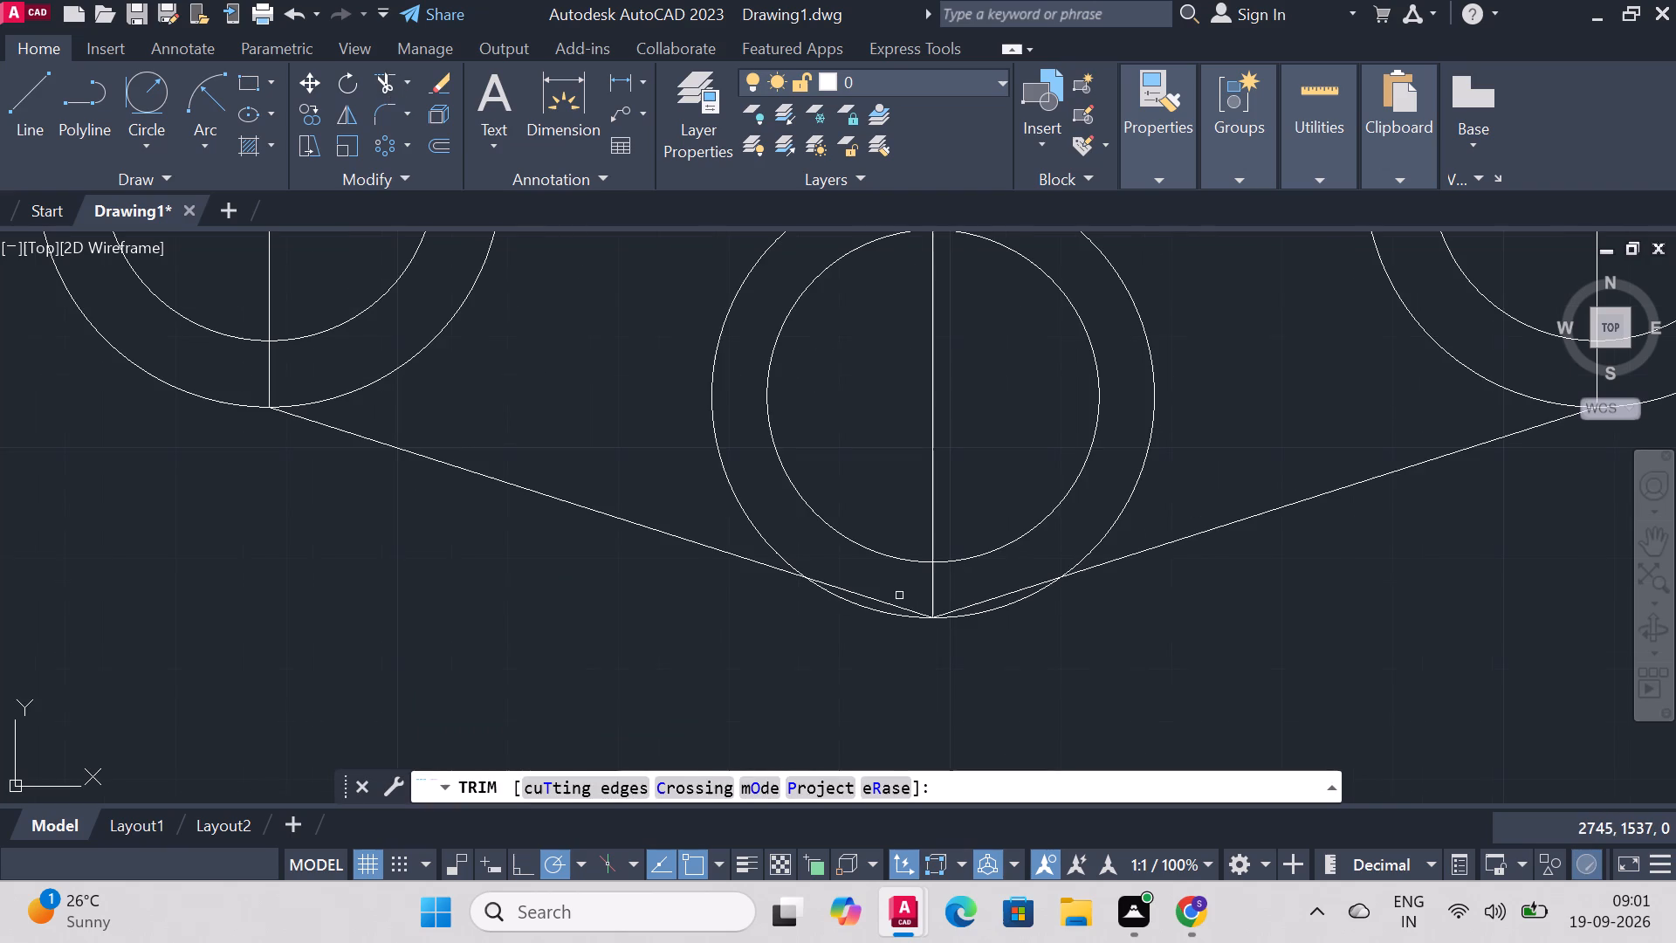
click(882, 600)
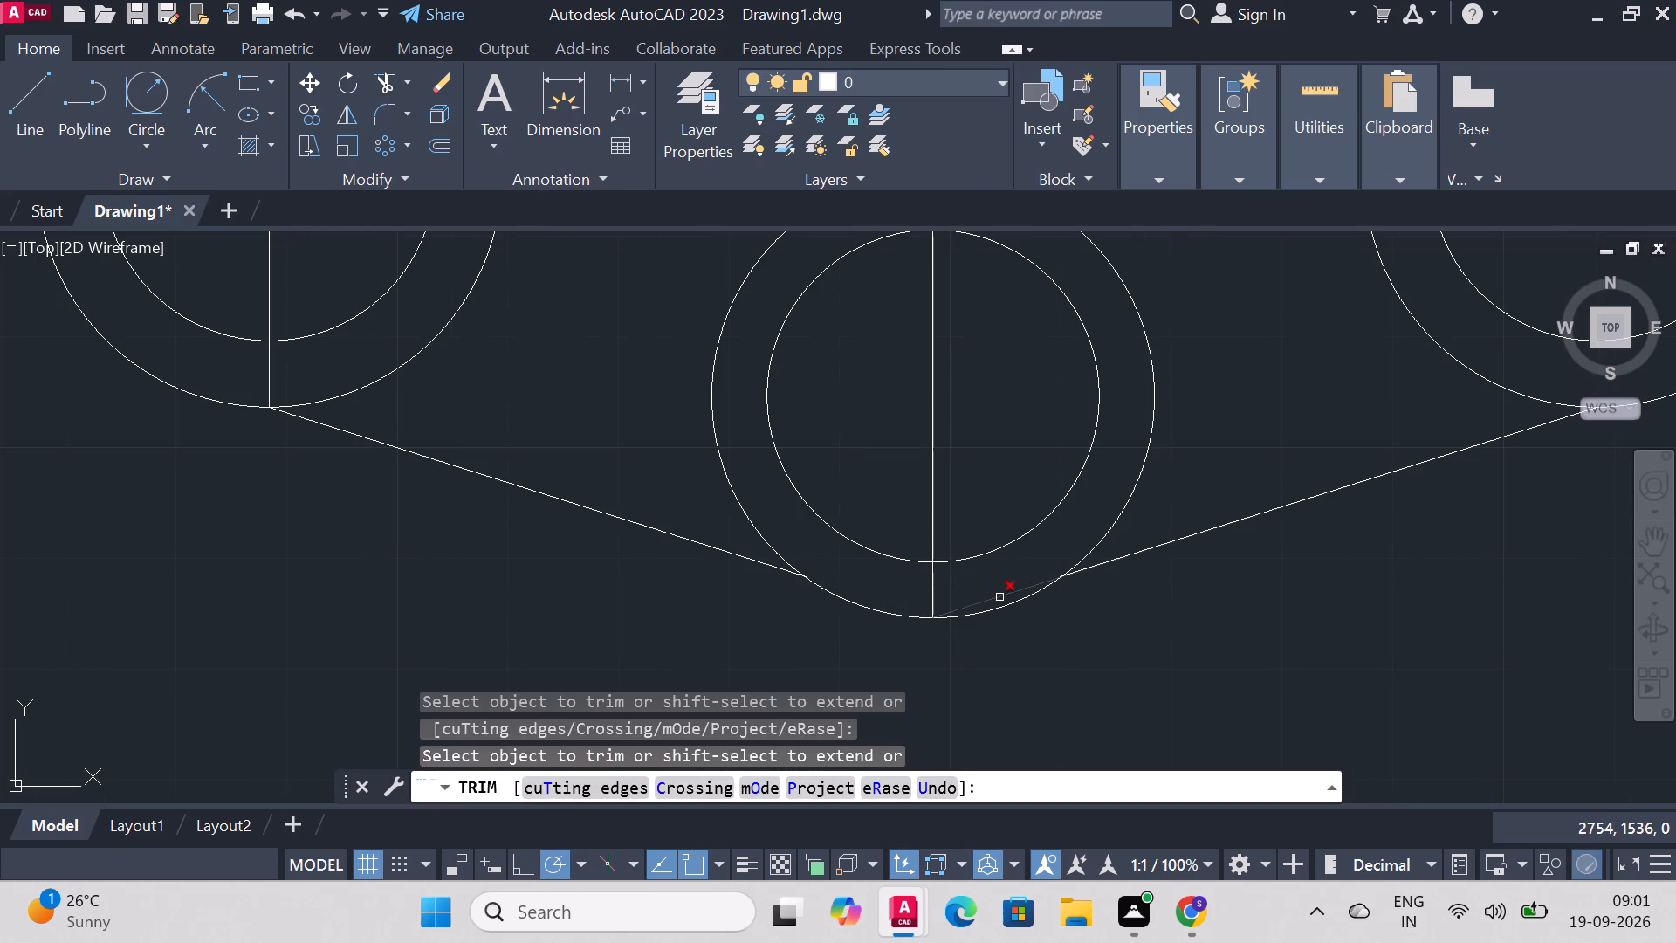
click(999, 597)
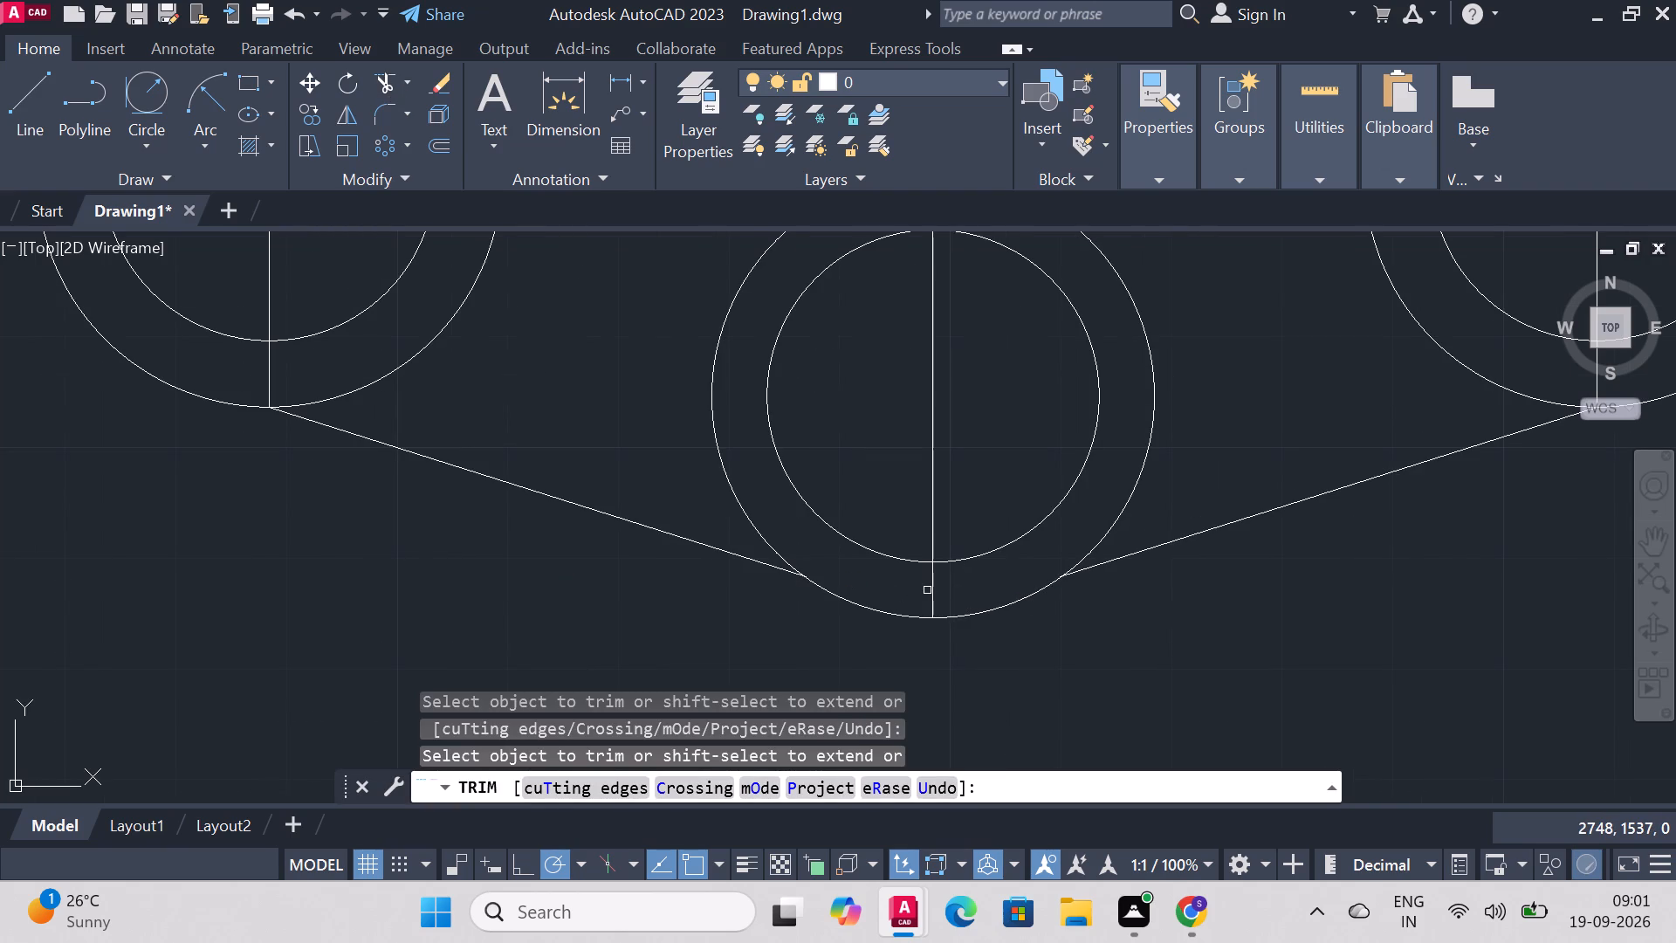
click(933, 586)
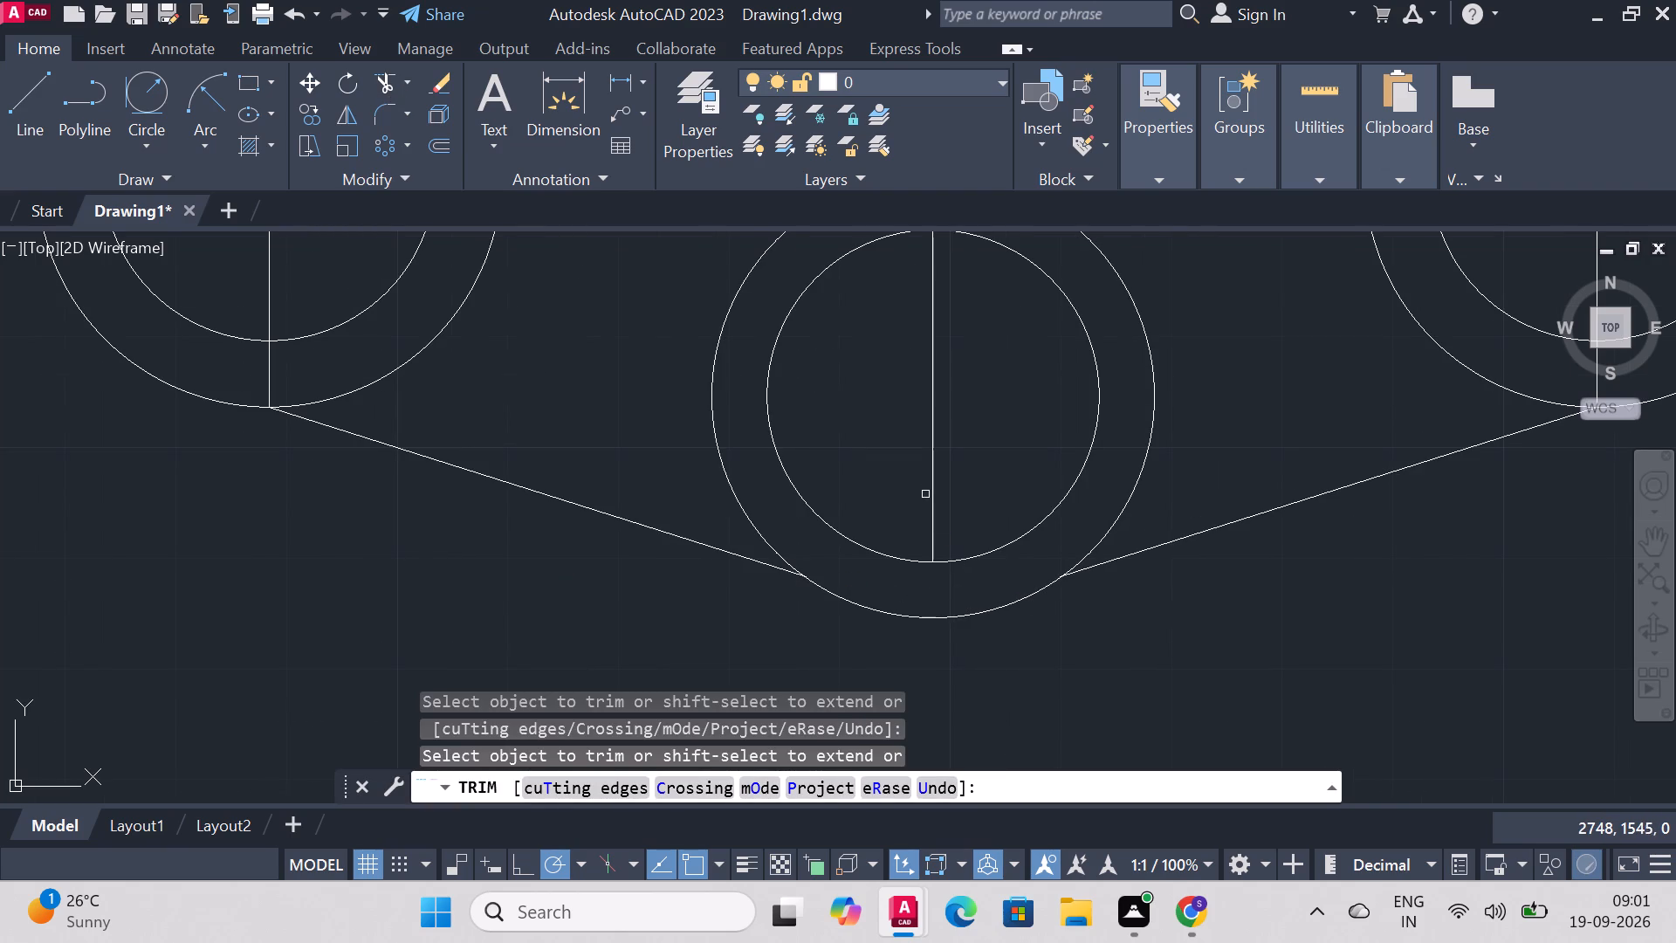
click(933, 478)
click(929, 341)
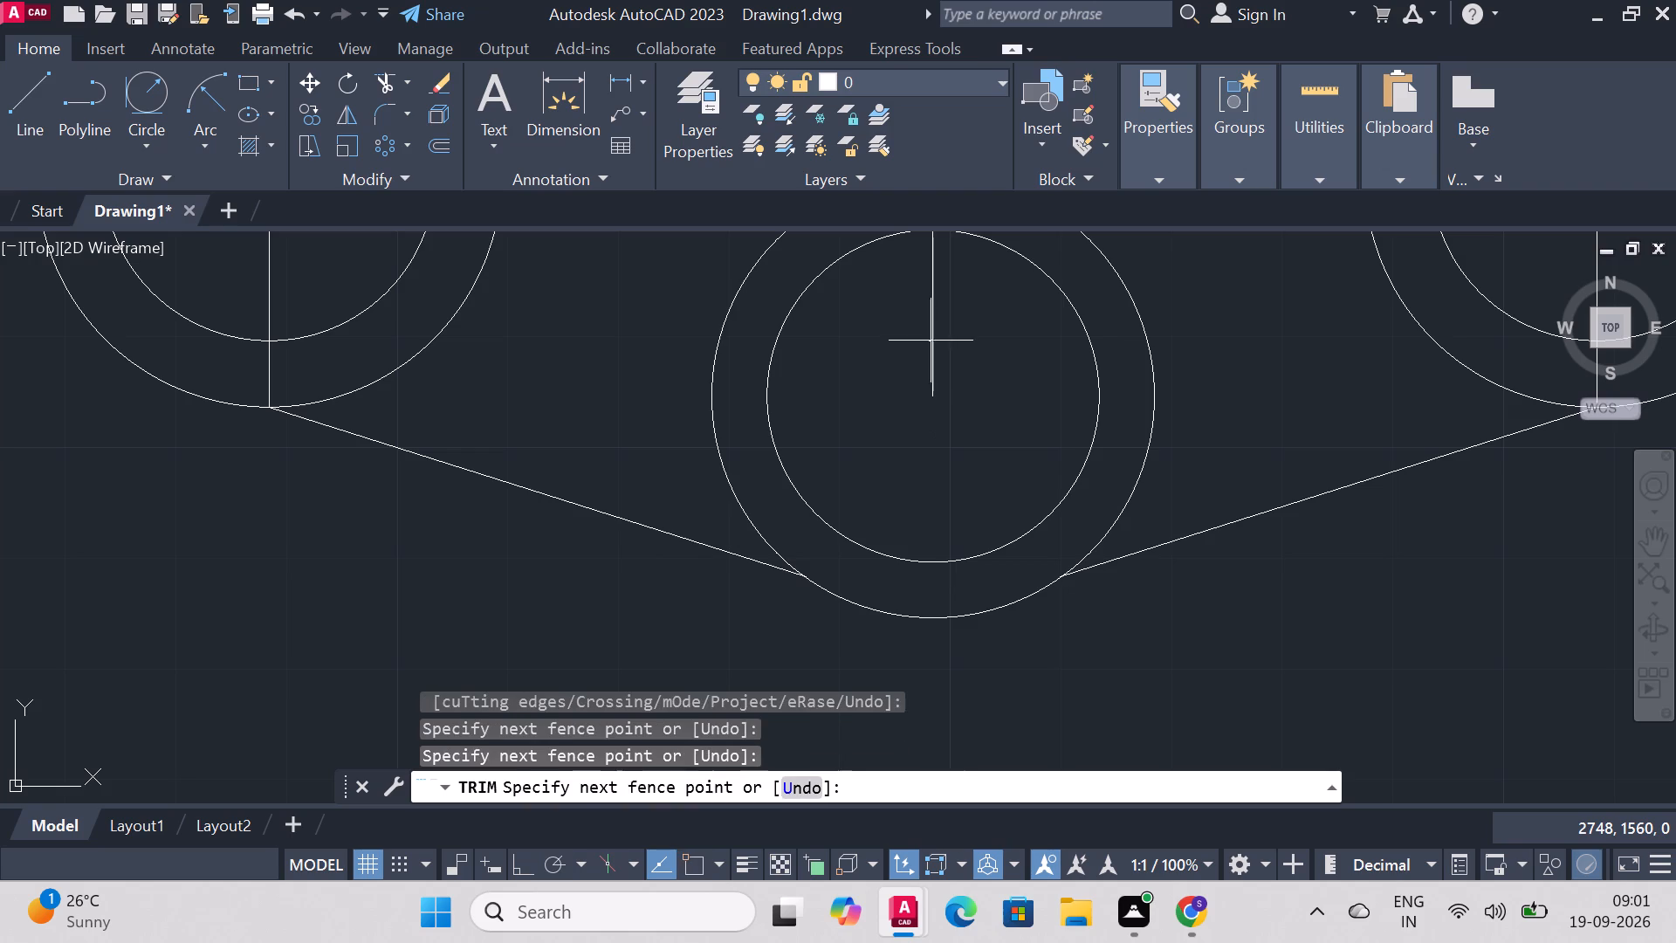
click(933, 336)
Trim the left half of the wheel's horizontal centerline and the vertical centerline inside the wheel's hub circle.
scroll(1017, 565, down, 3)
scroll(947, 390, up, 1)
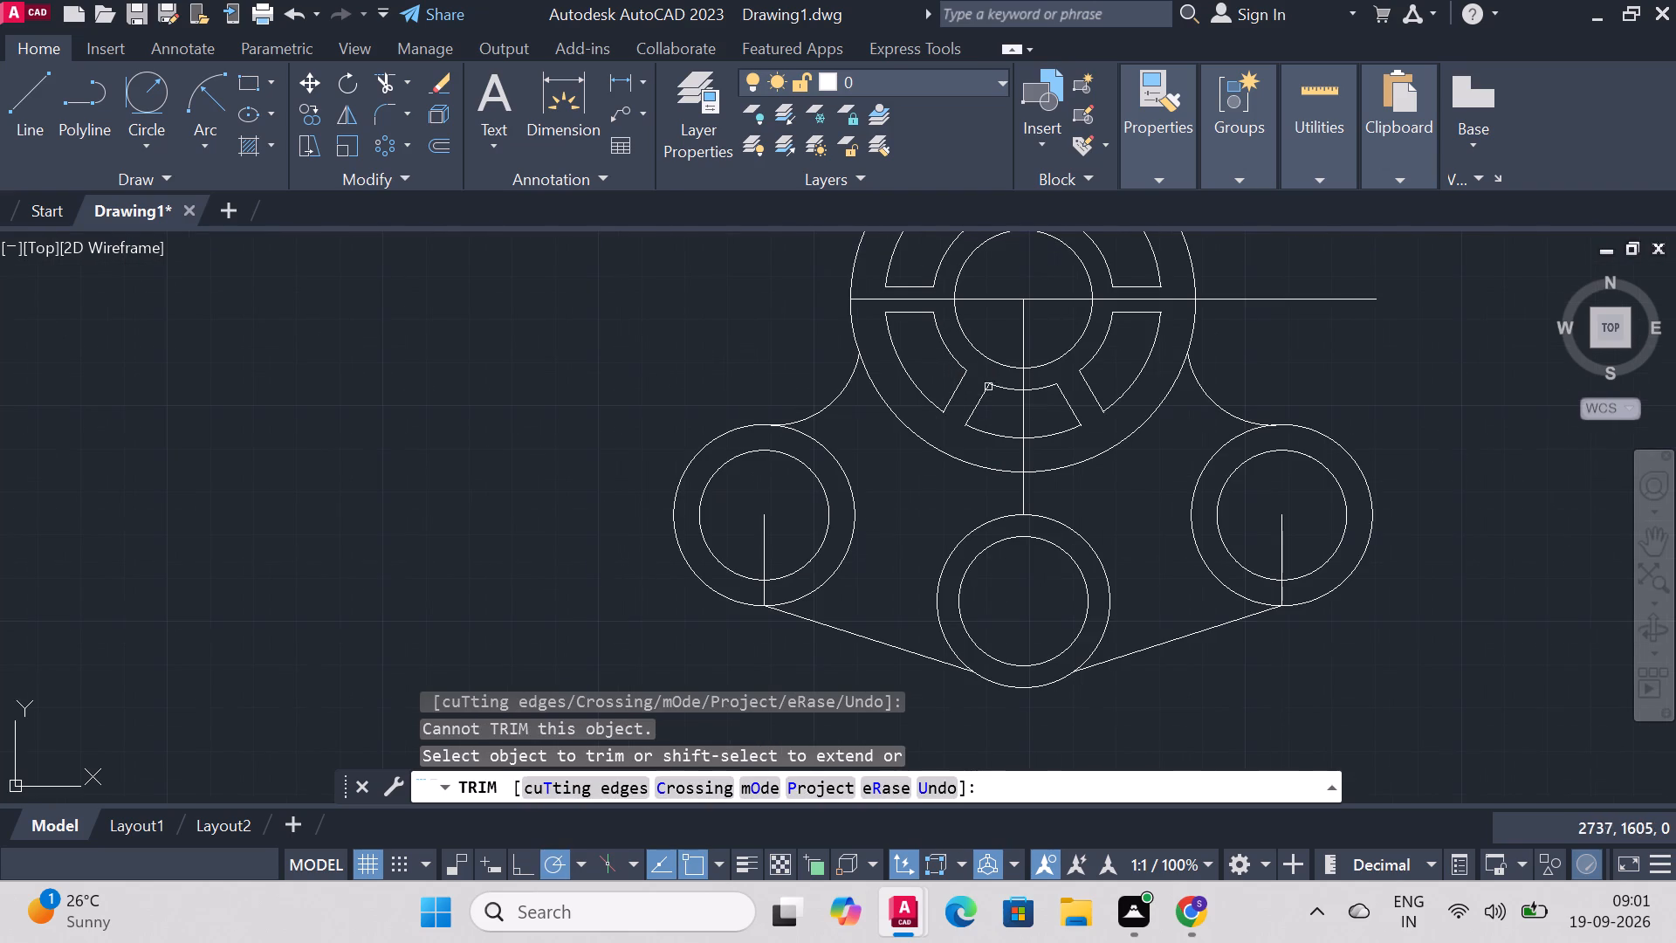
click(985, 298)
click(912, 298)
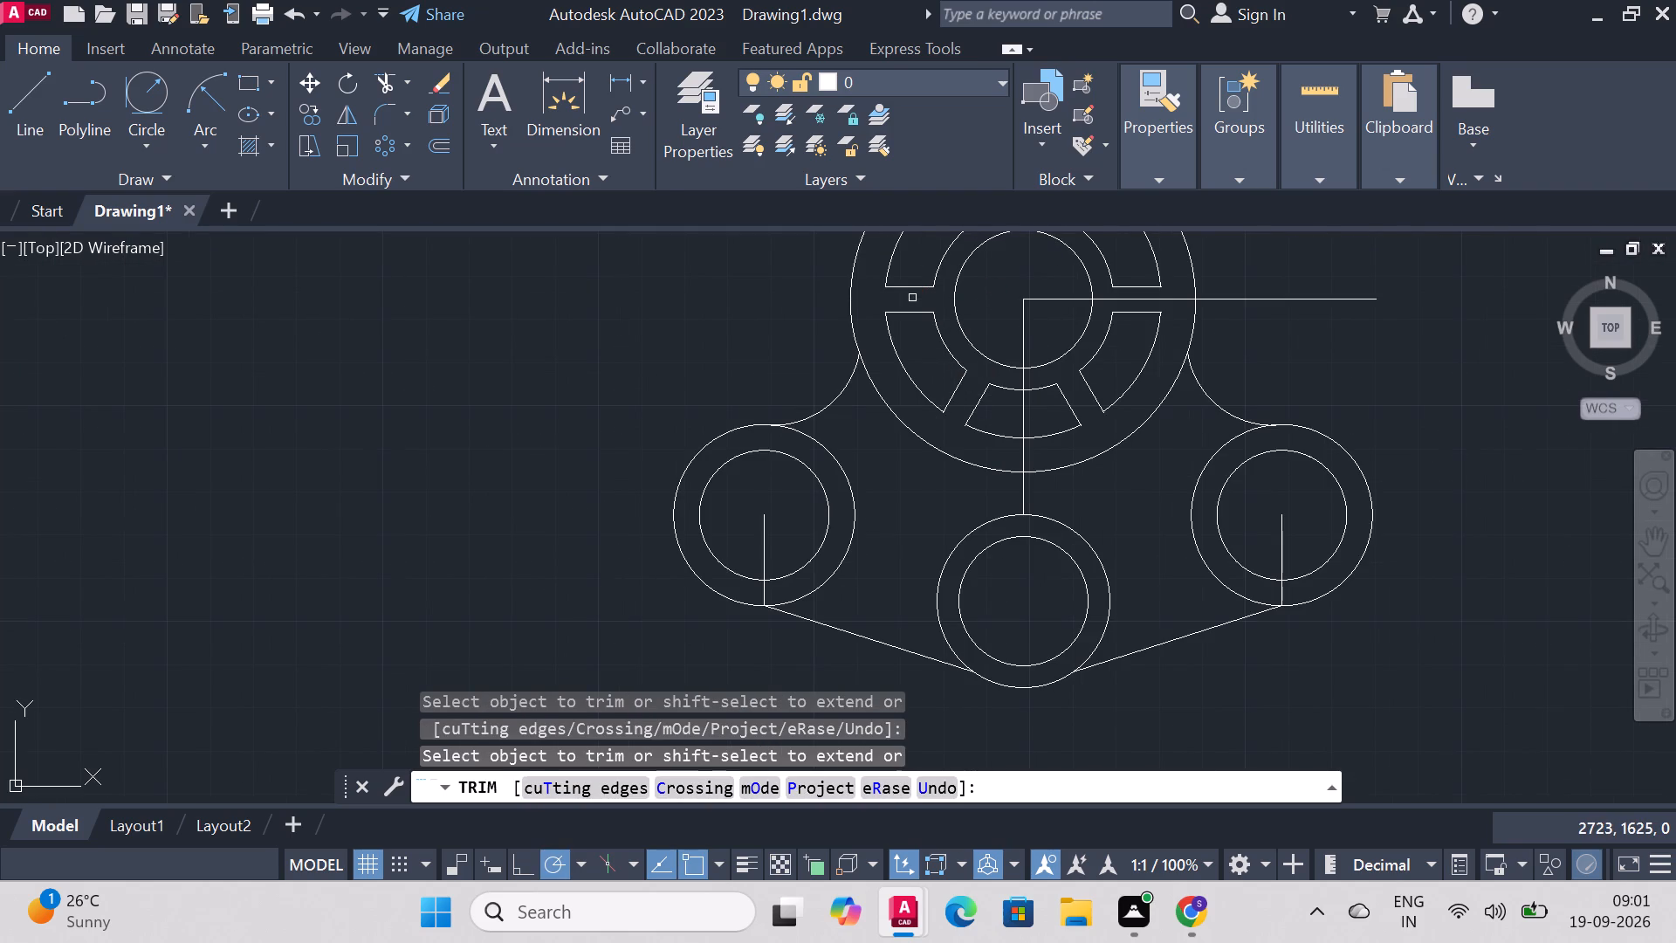
click(1028, 321)
click(1016, 325)
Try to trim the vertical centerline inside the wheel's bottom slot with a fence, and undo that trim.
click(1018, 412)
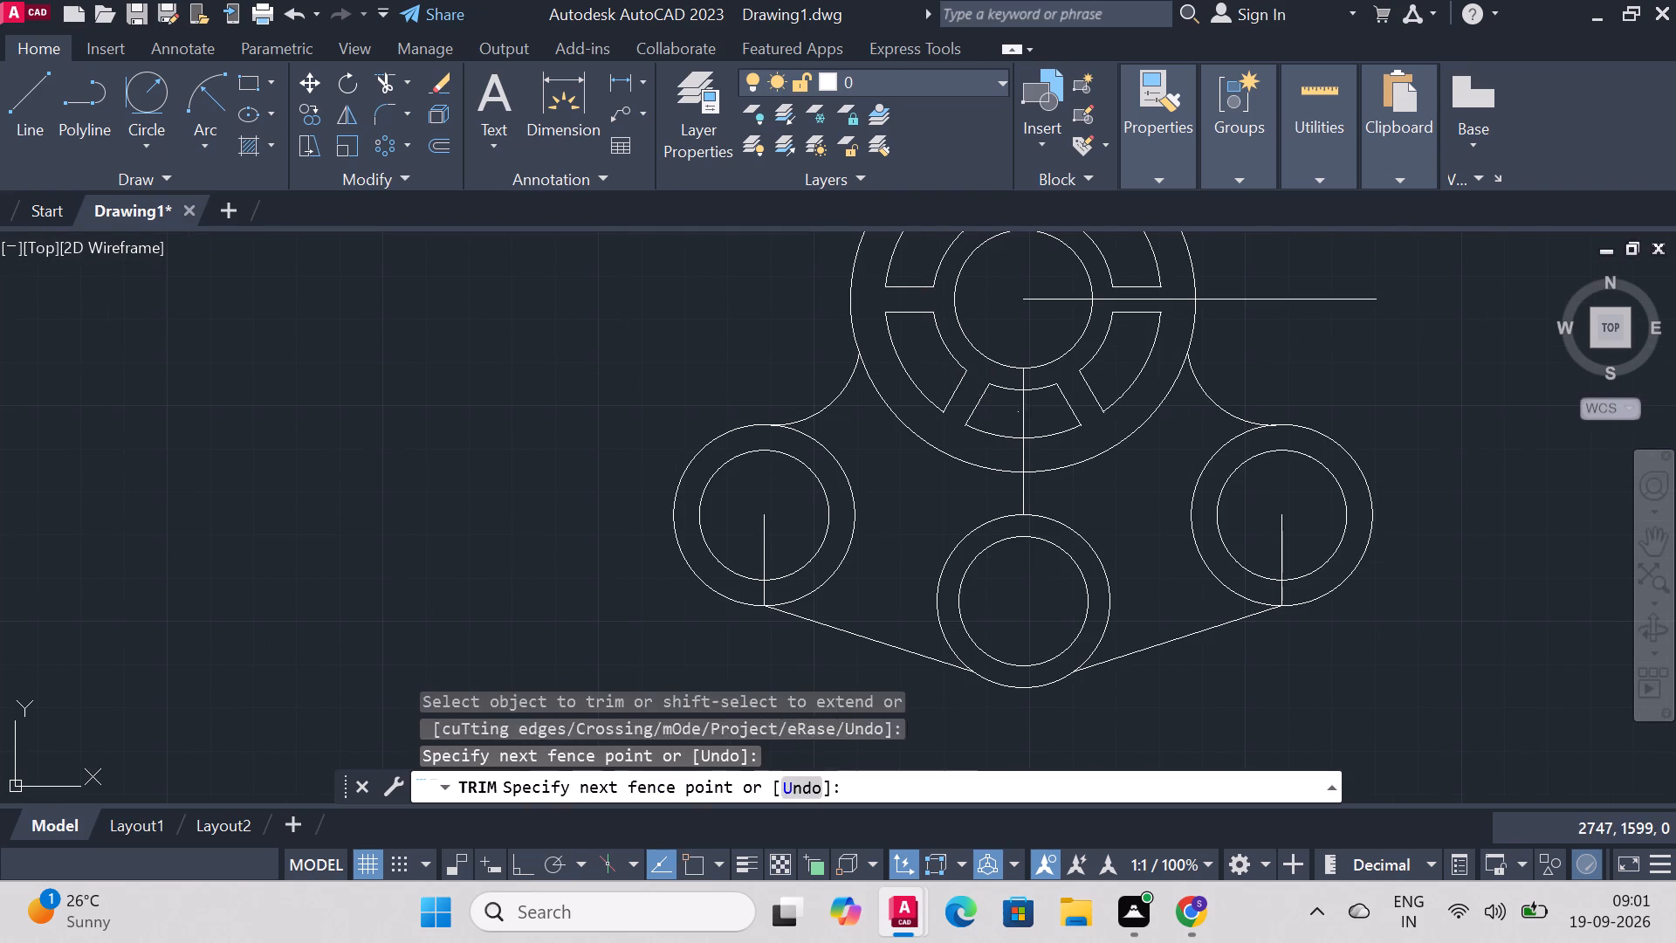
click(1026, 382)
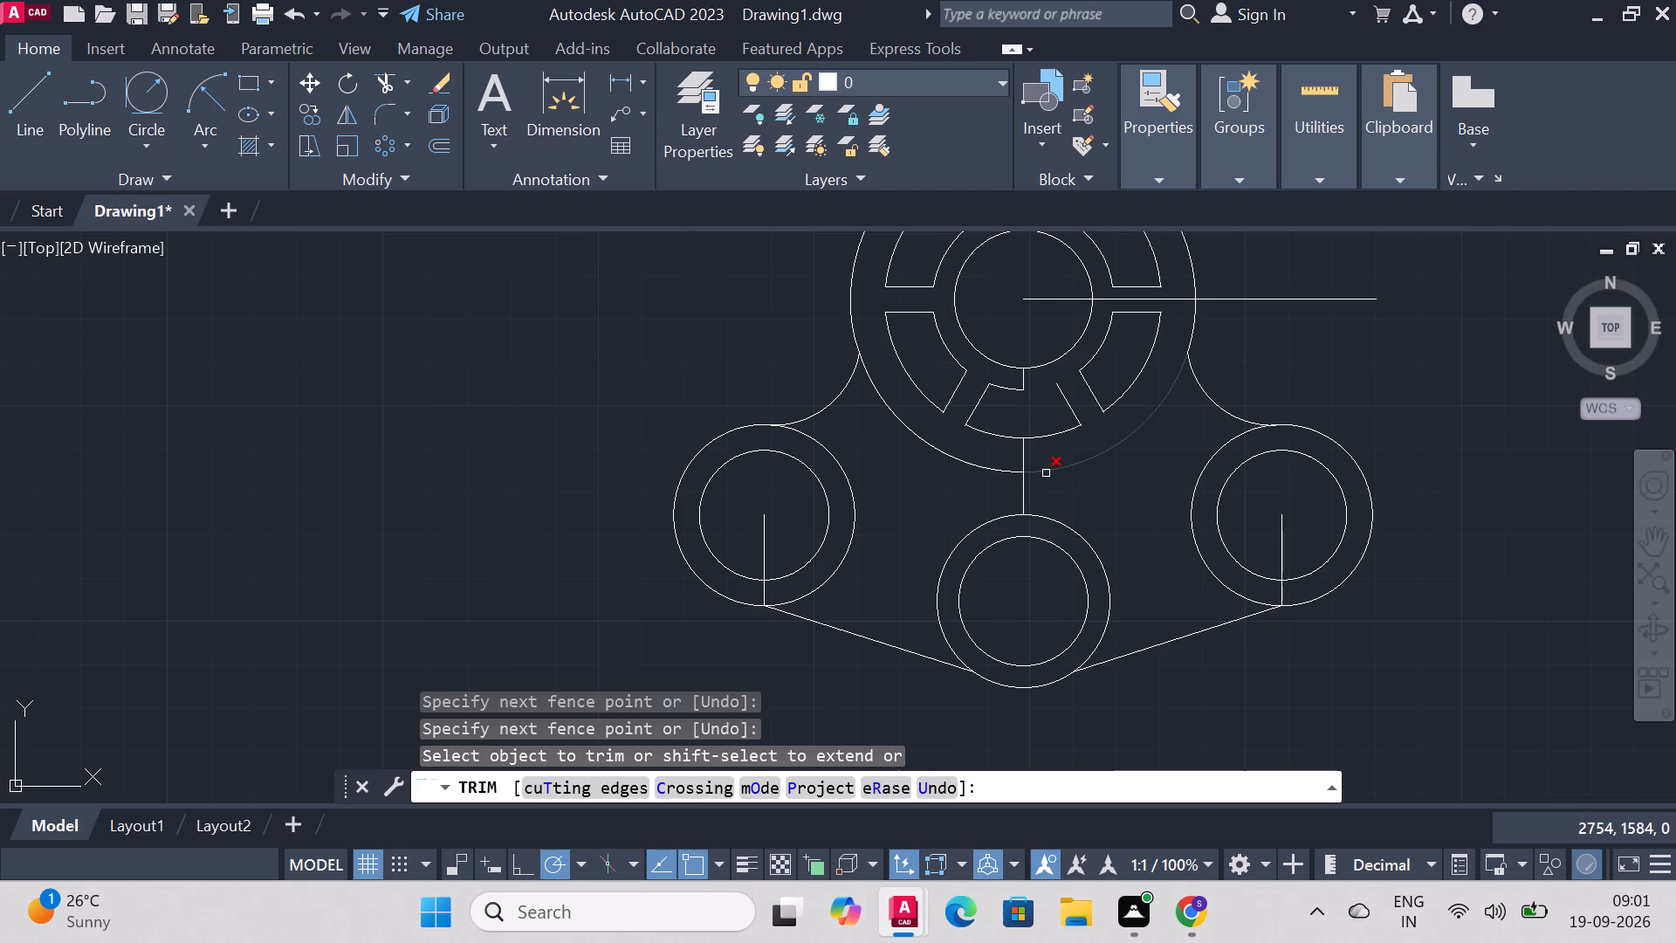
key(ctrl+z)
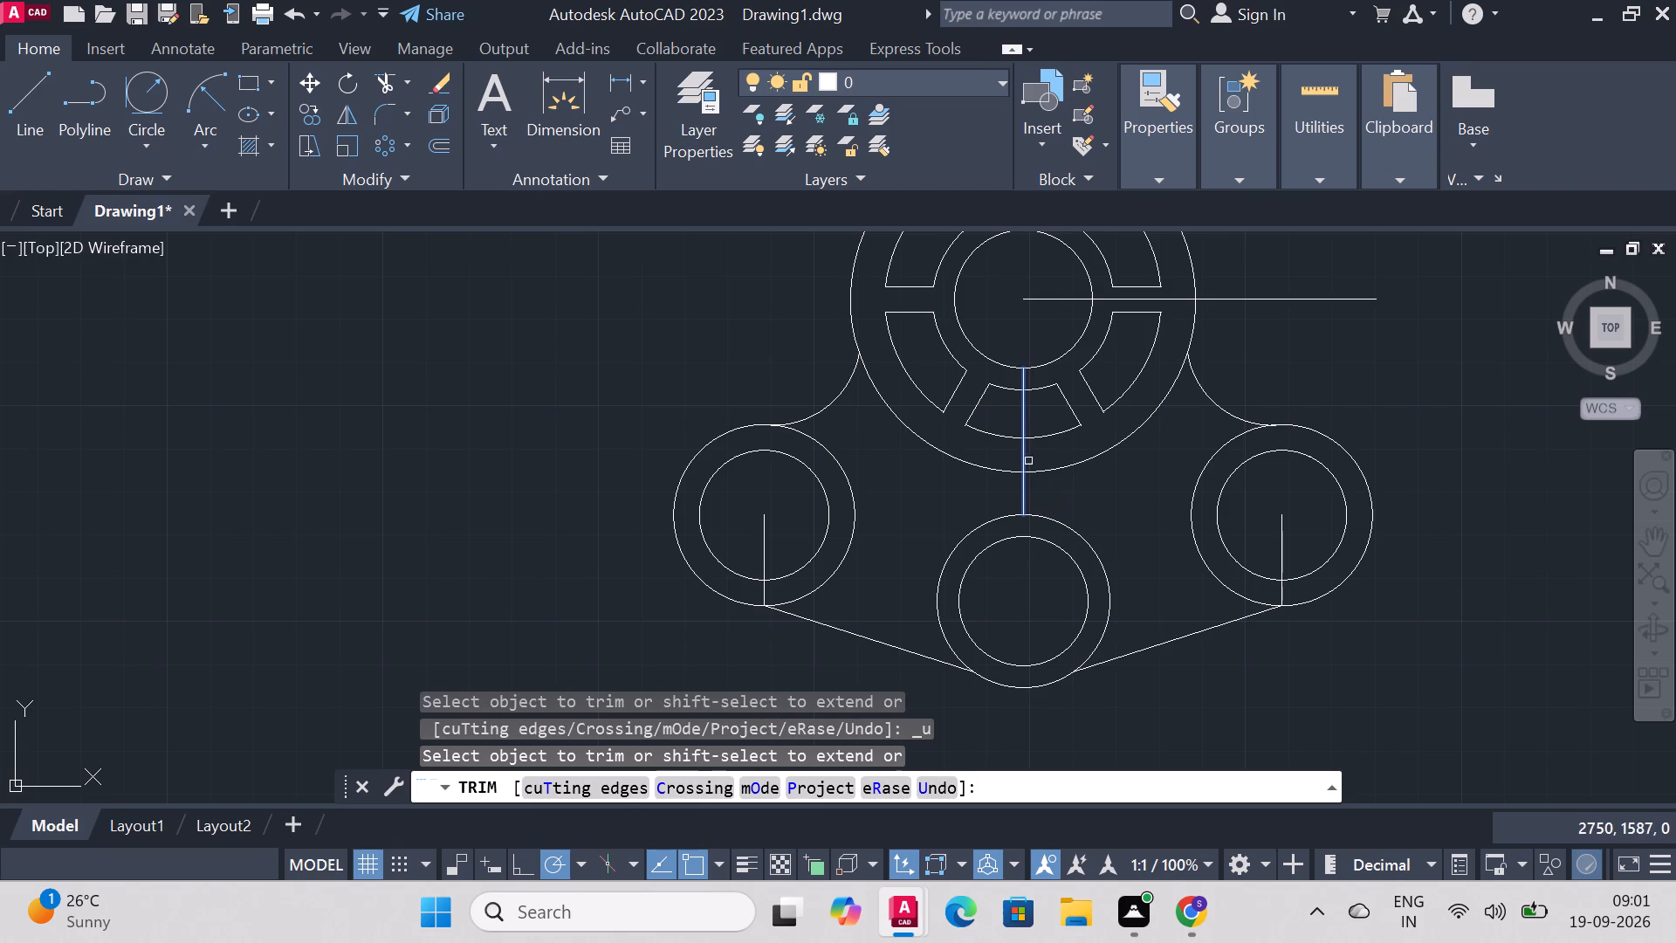
Trim away the rest of the vertical centerline below the hub circle and the remaining right half of the horizontal centerline.
click(1023, 457)
click(1022, 492)
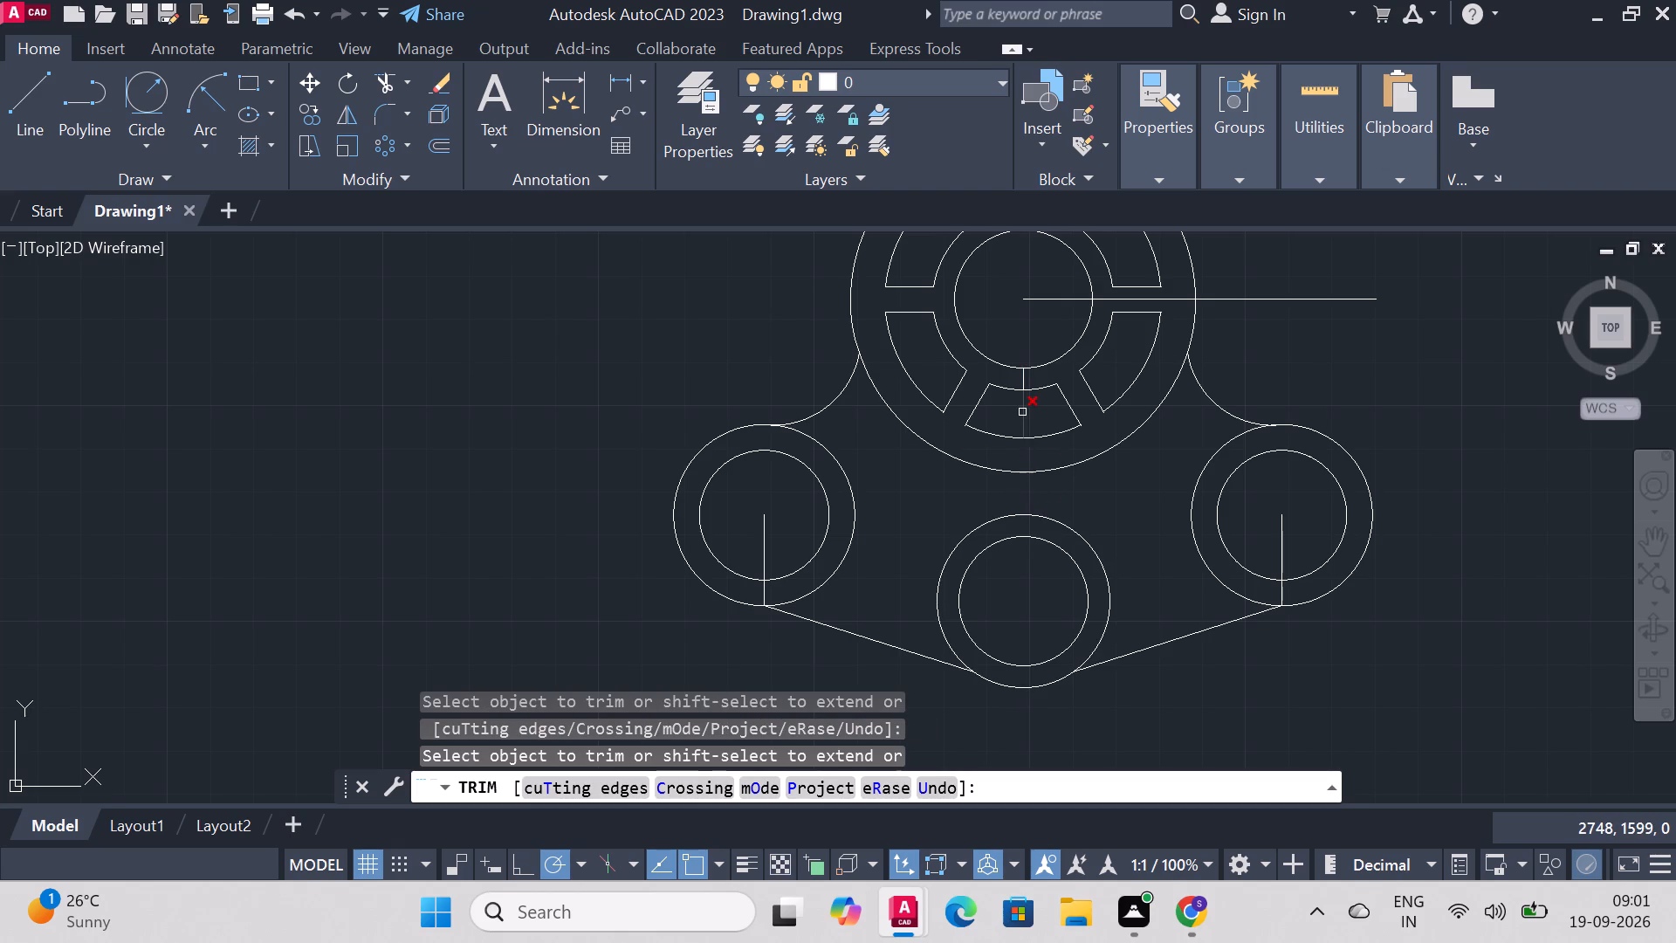
click(1022, 412)
click(1022, 384)
click(1074, 303)
click(1121, 300)
click(1289, 300)
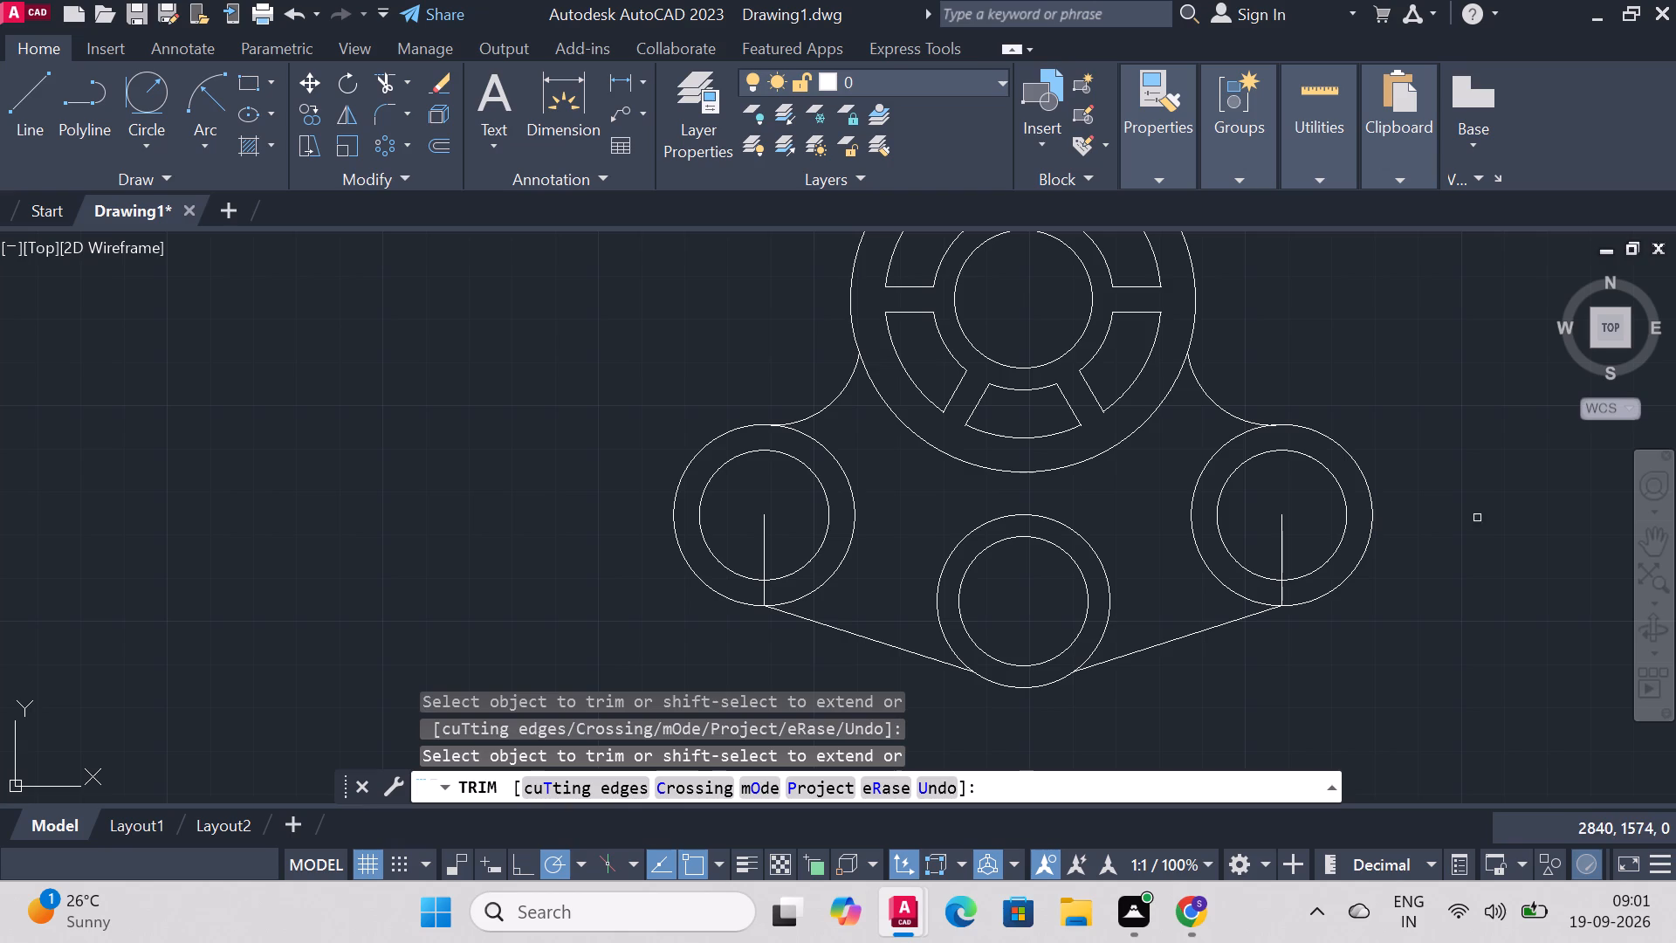
Trim away the vertical construction lines inside the right and left corner circles.
click(1285, 539)
click(1281, 593)
click(762, 525)
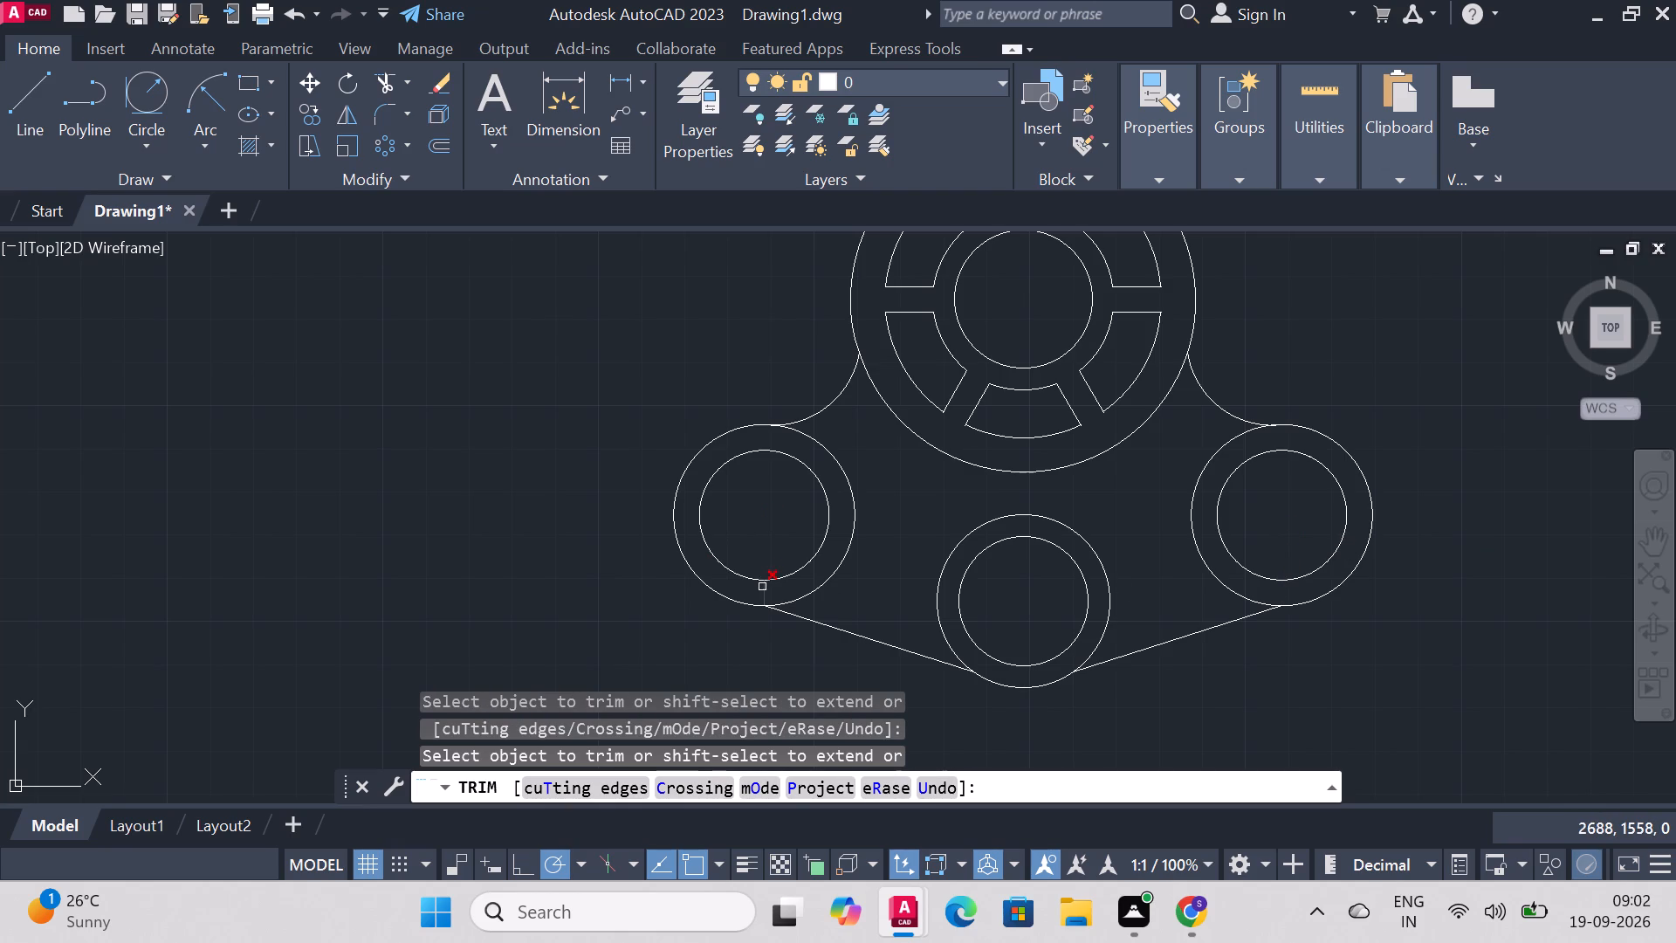
click(762, 587)
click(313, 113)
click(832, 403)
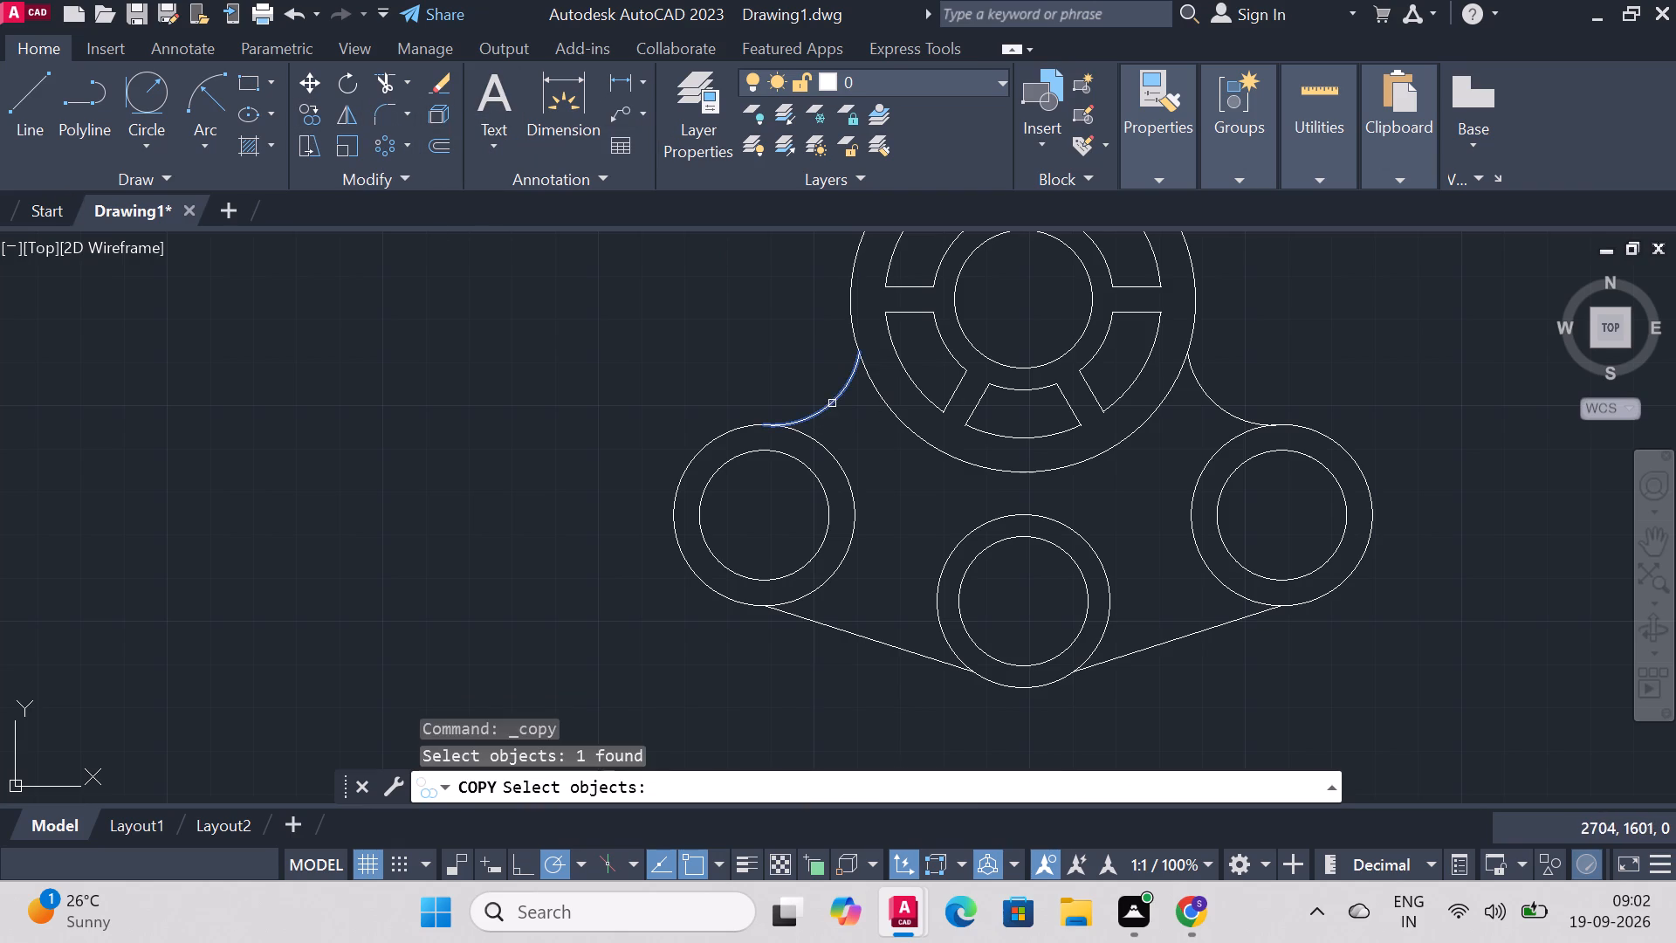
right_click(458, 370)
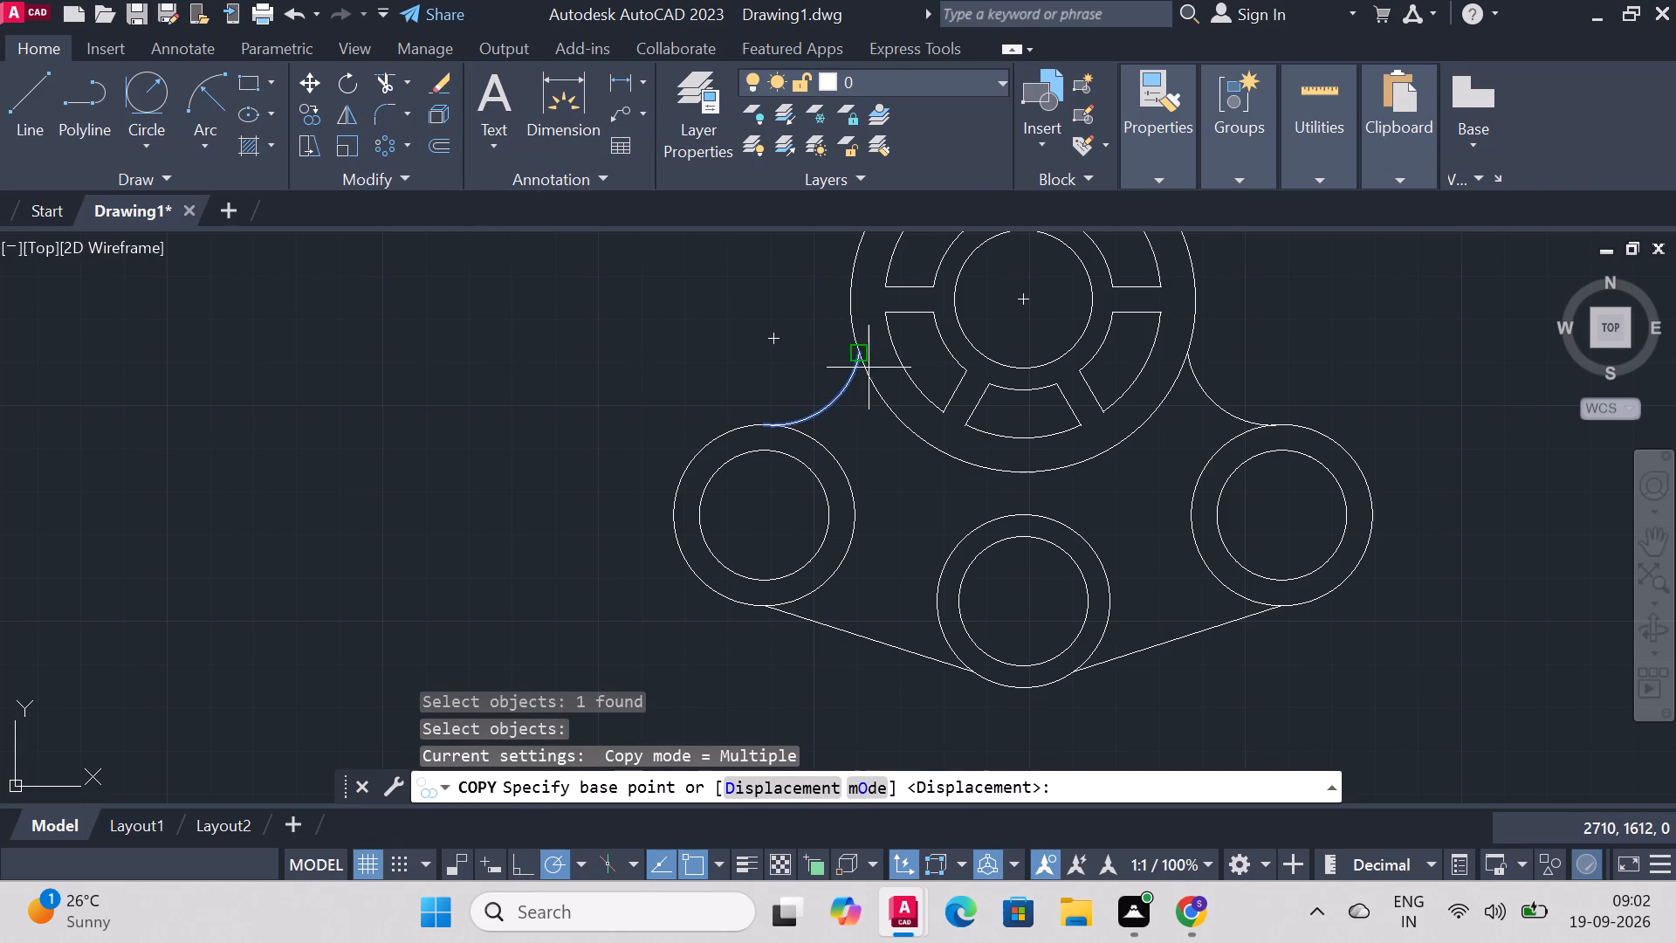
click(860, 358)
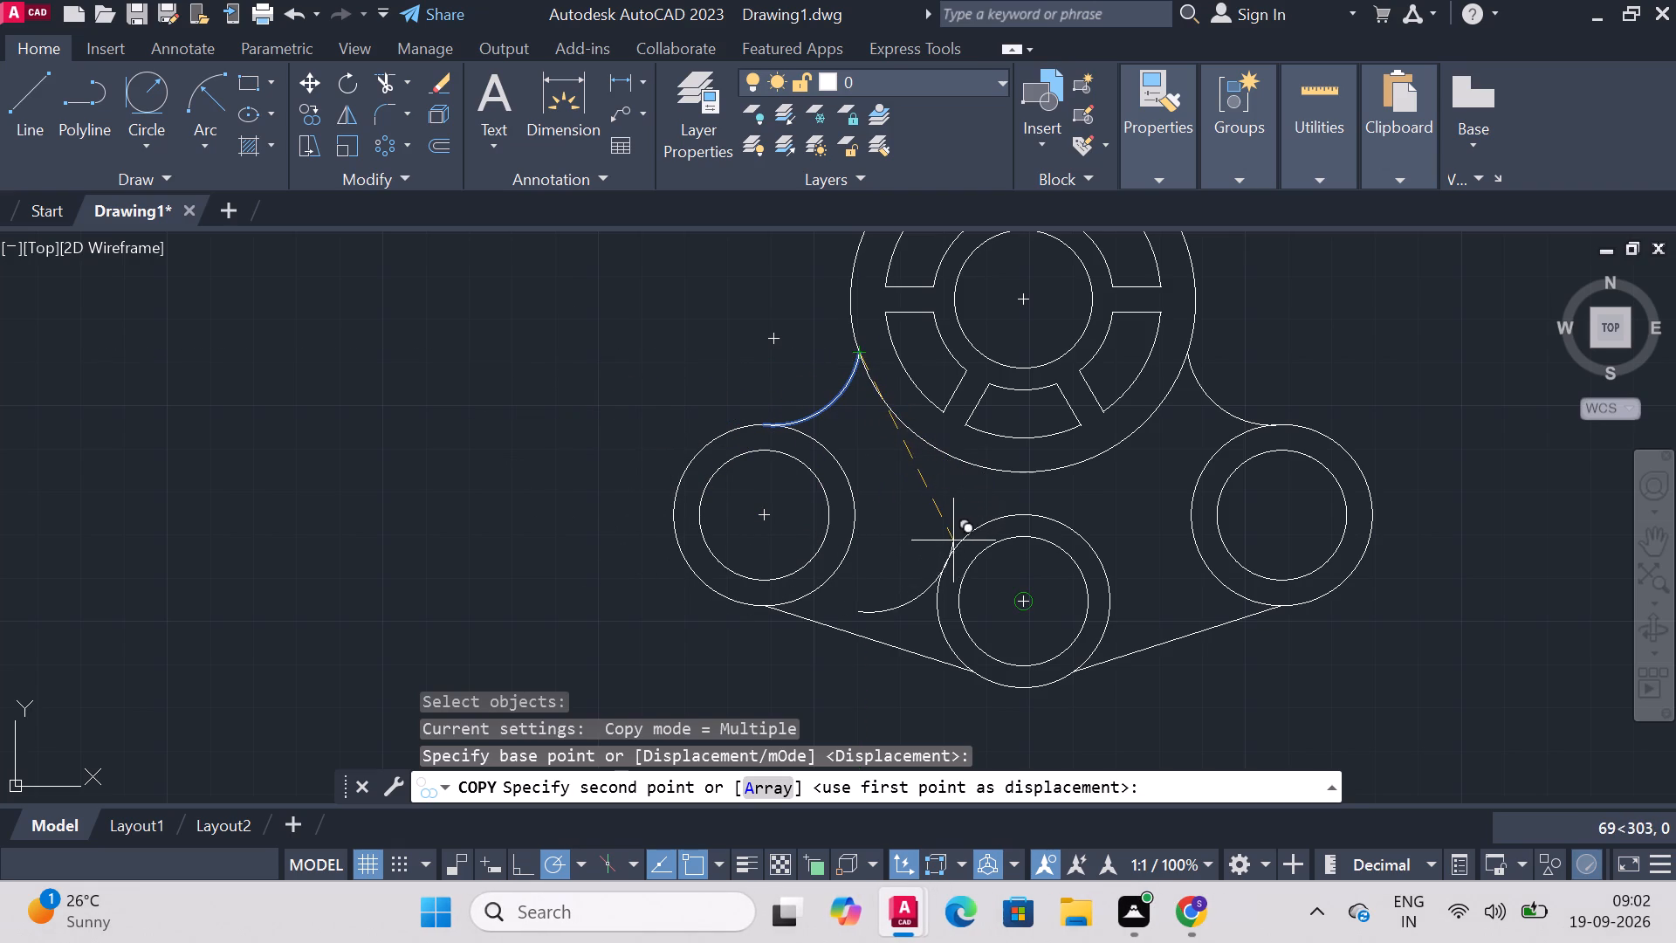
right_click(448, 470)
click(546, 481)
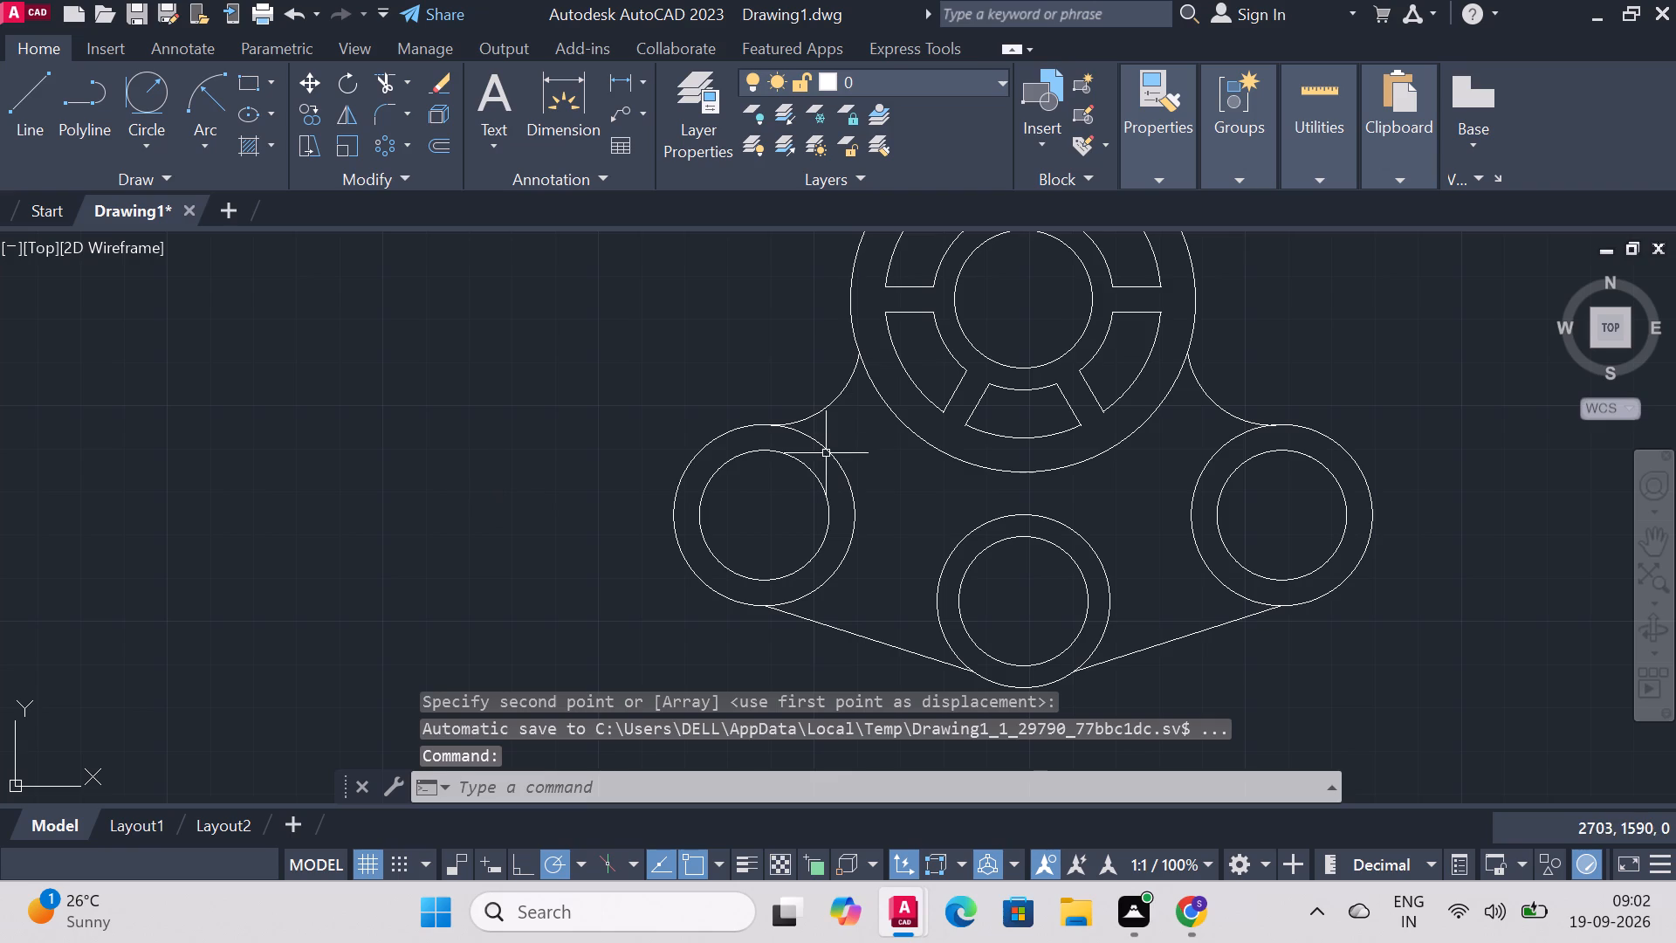
Copy the left connecting arc by its lower end to the empty area left of the part.
click(828, 406)
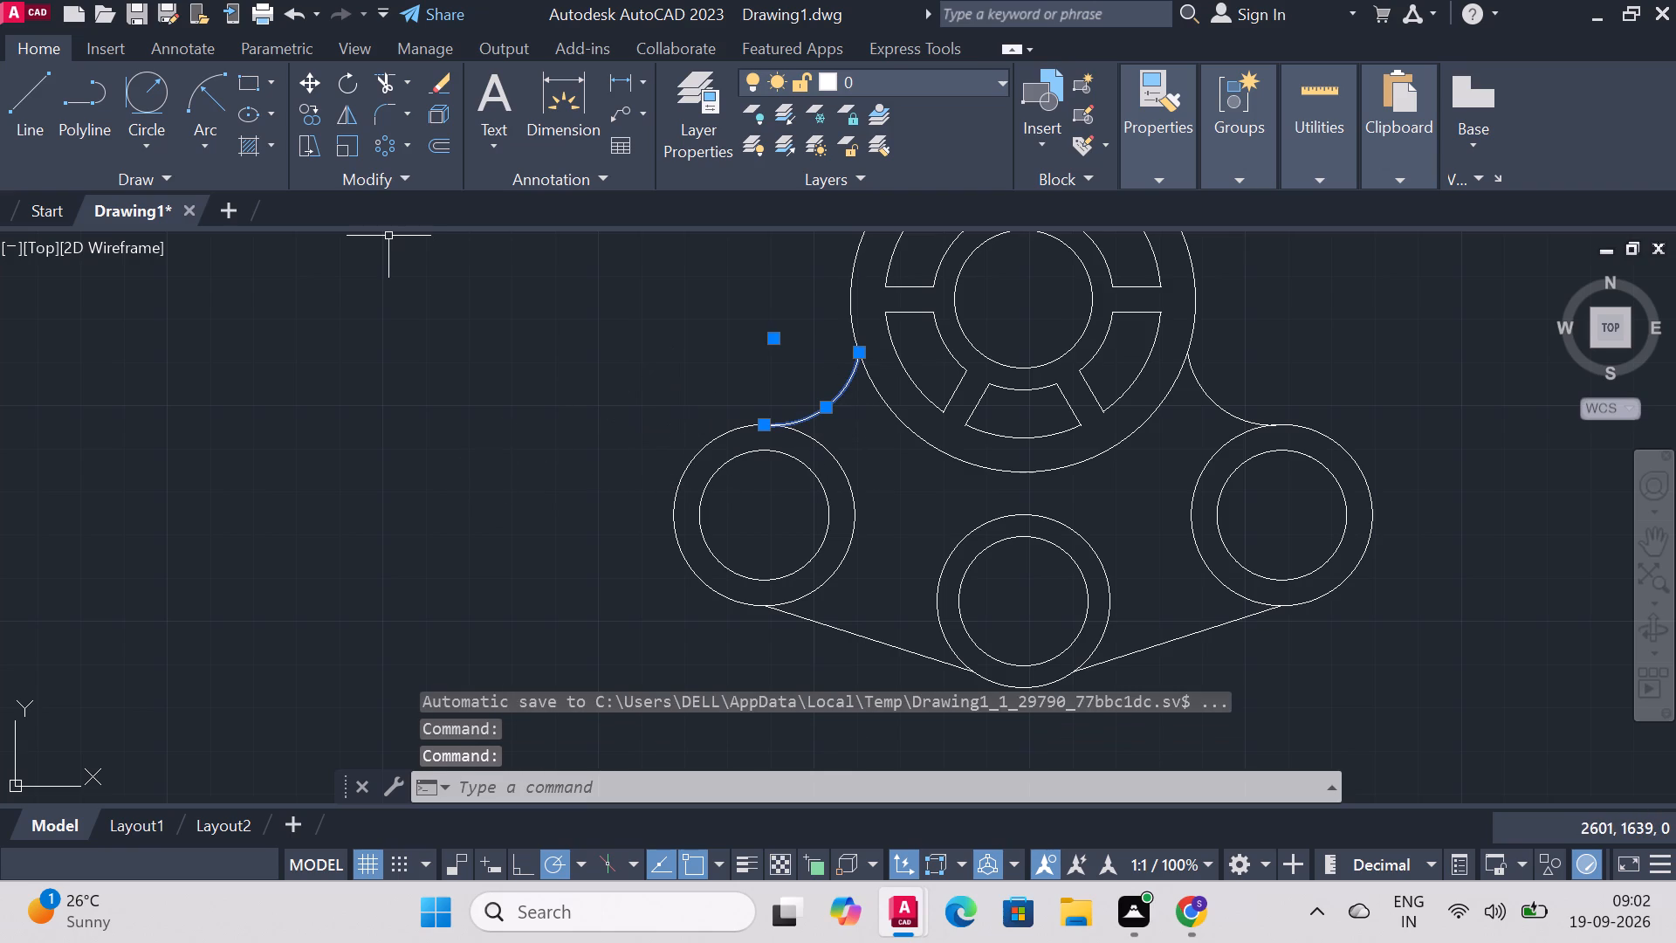
click(310, 105)
drag(764, 425, 734, 420)
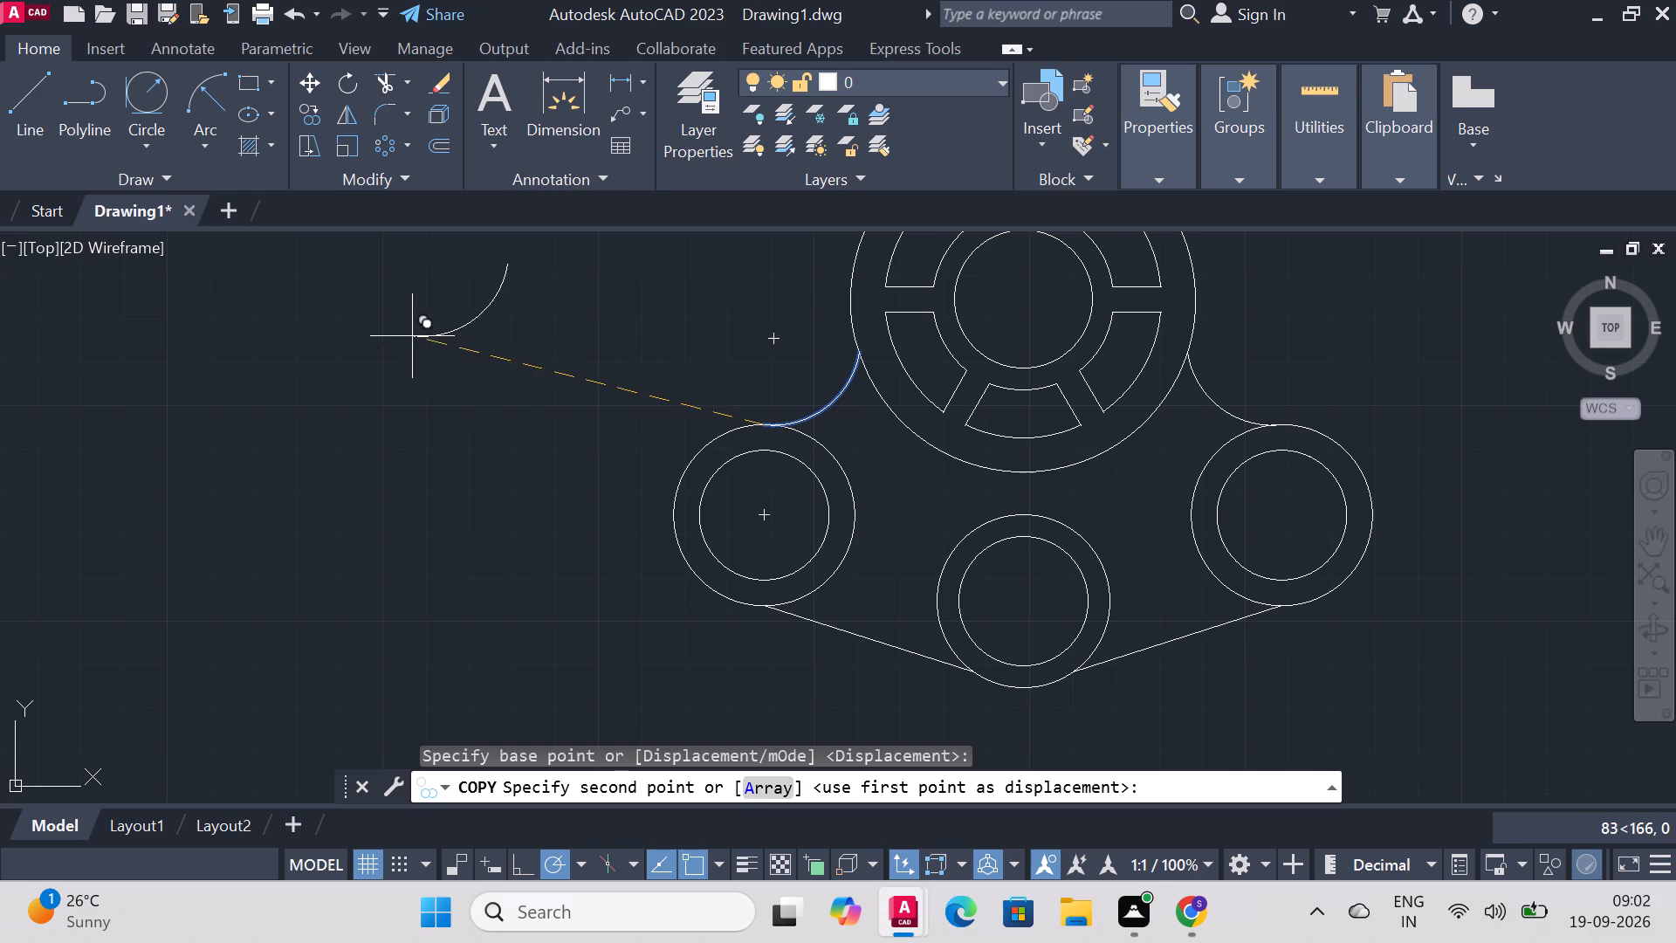
click(428, 402)
right_click(577, 362)
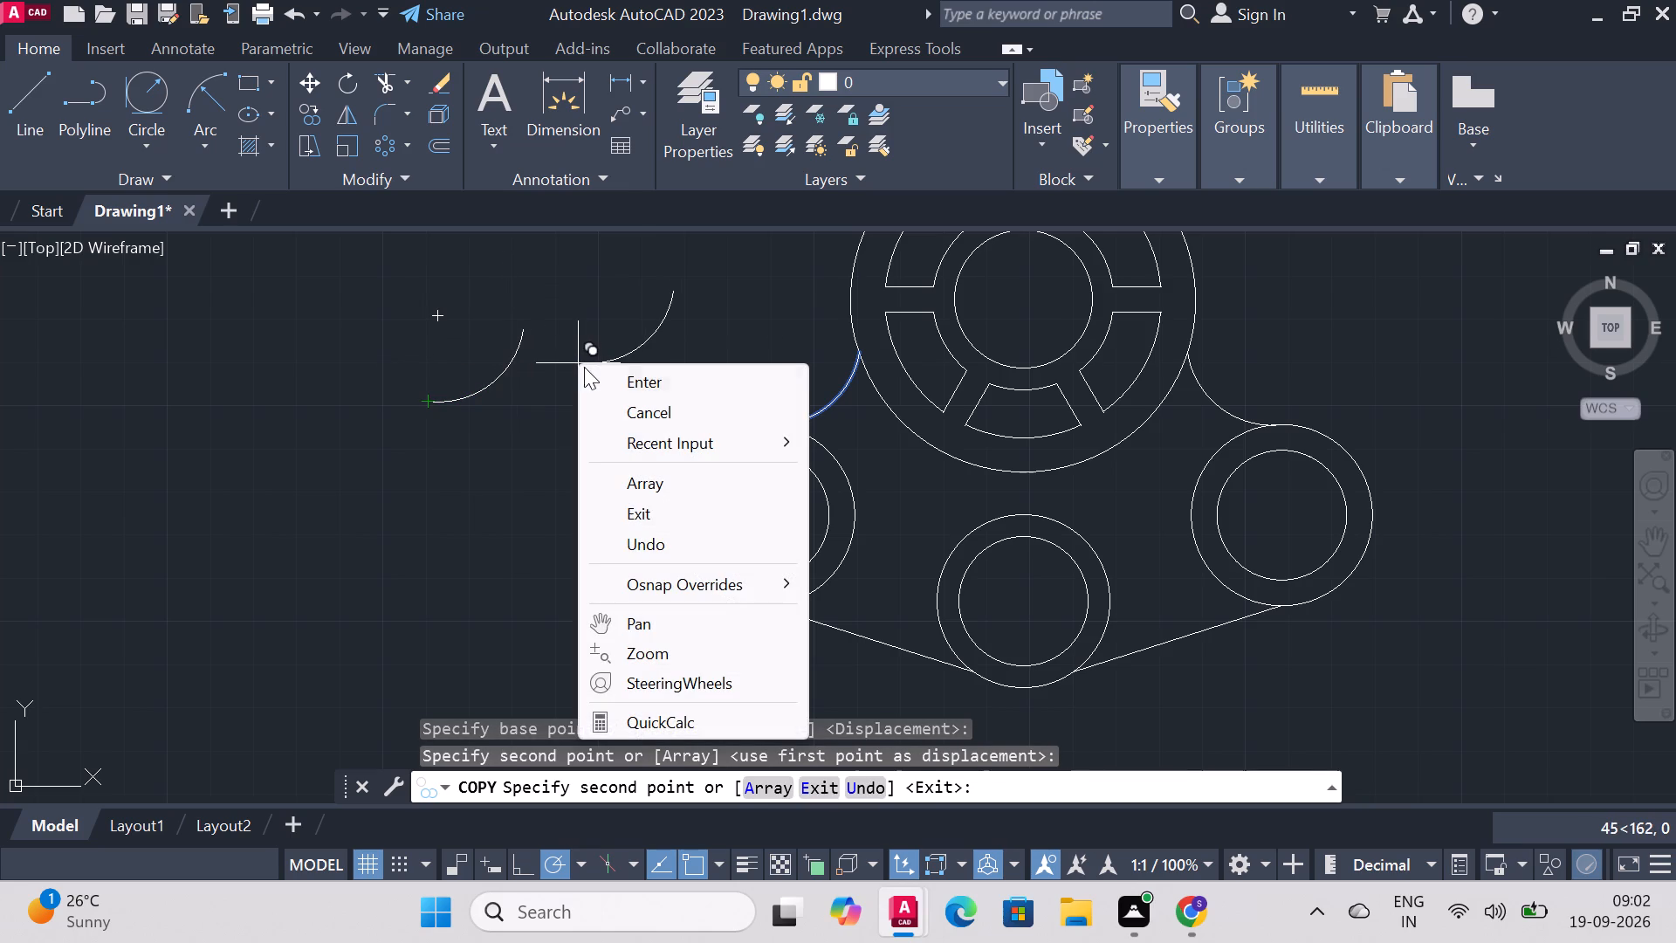
click(615, 381)
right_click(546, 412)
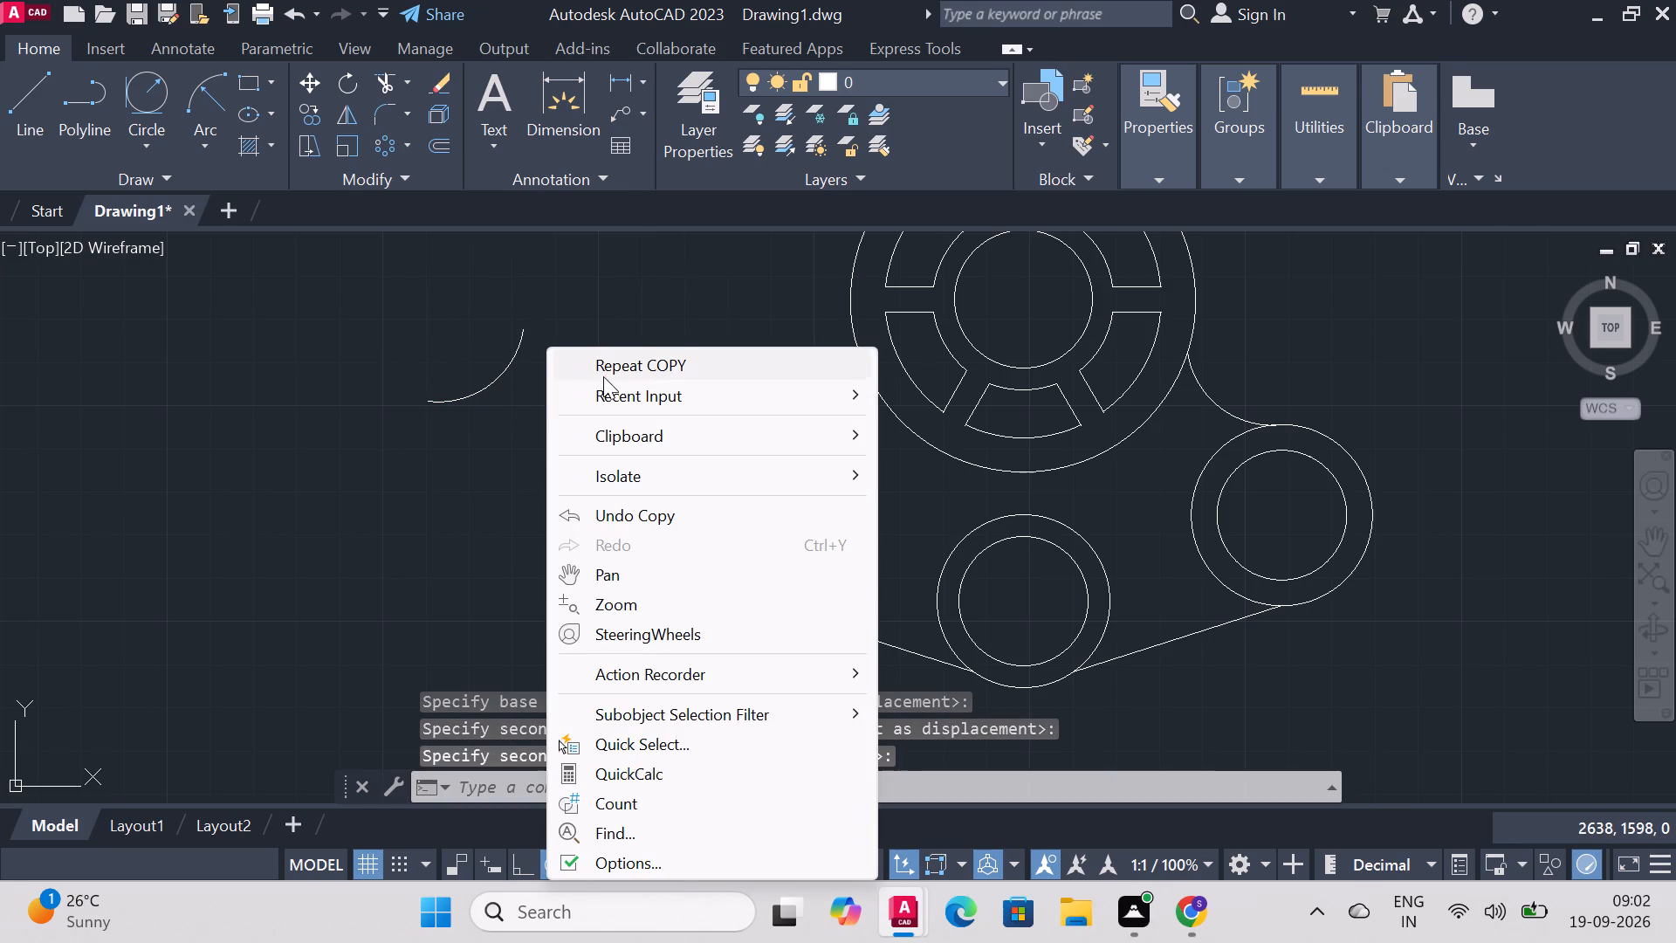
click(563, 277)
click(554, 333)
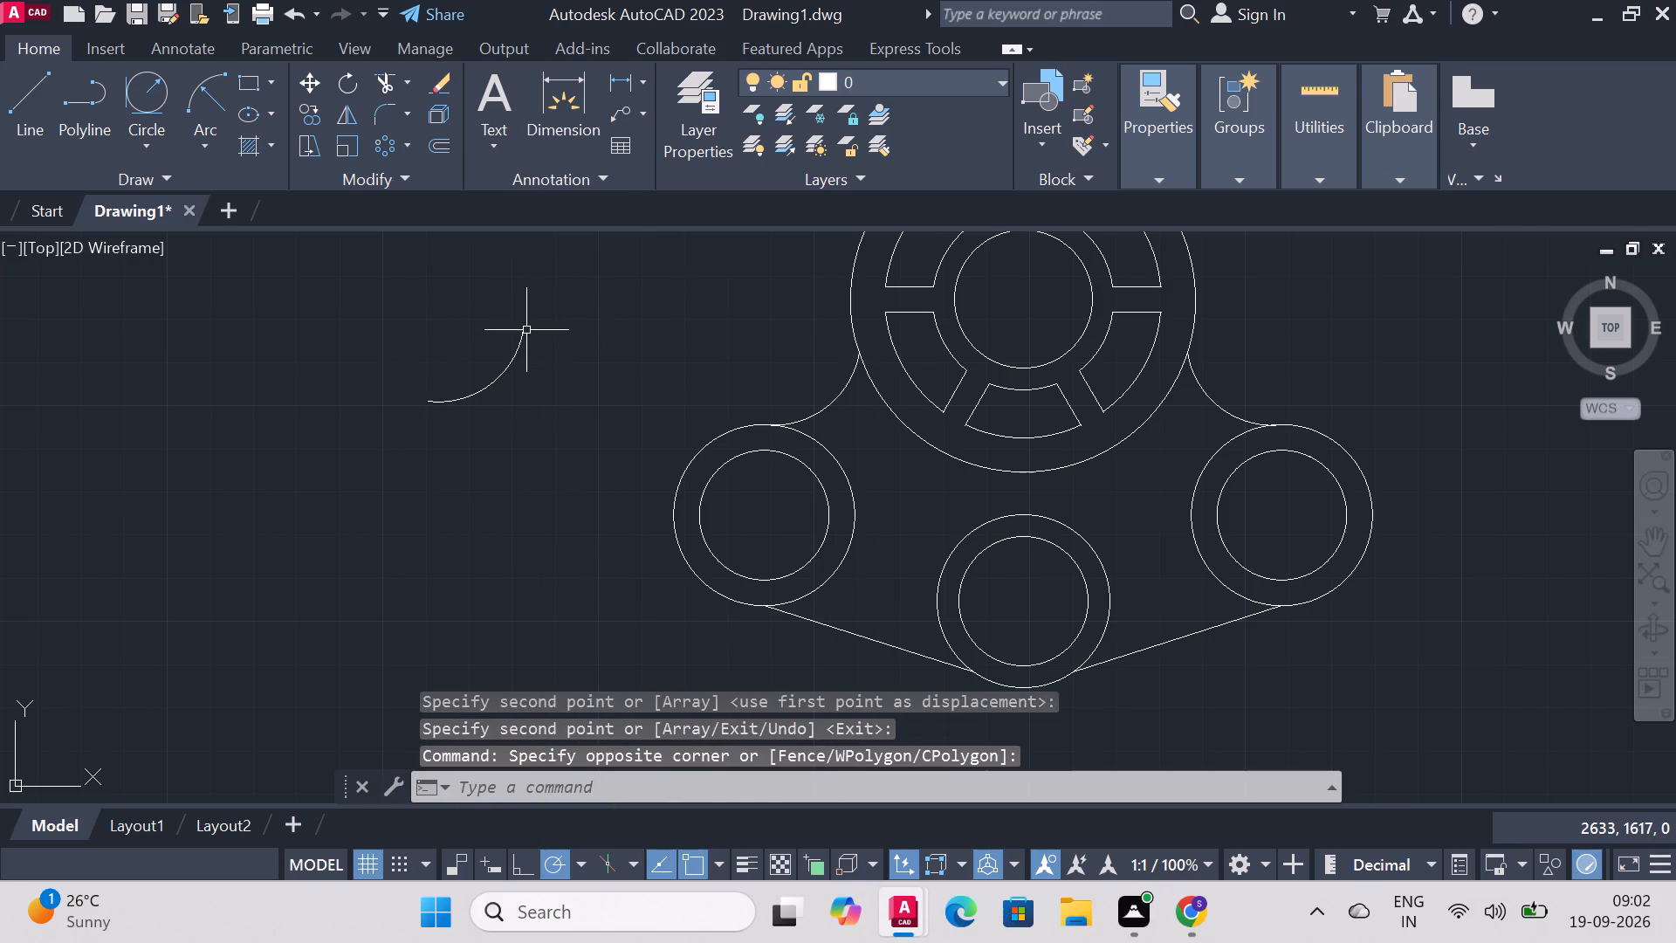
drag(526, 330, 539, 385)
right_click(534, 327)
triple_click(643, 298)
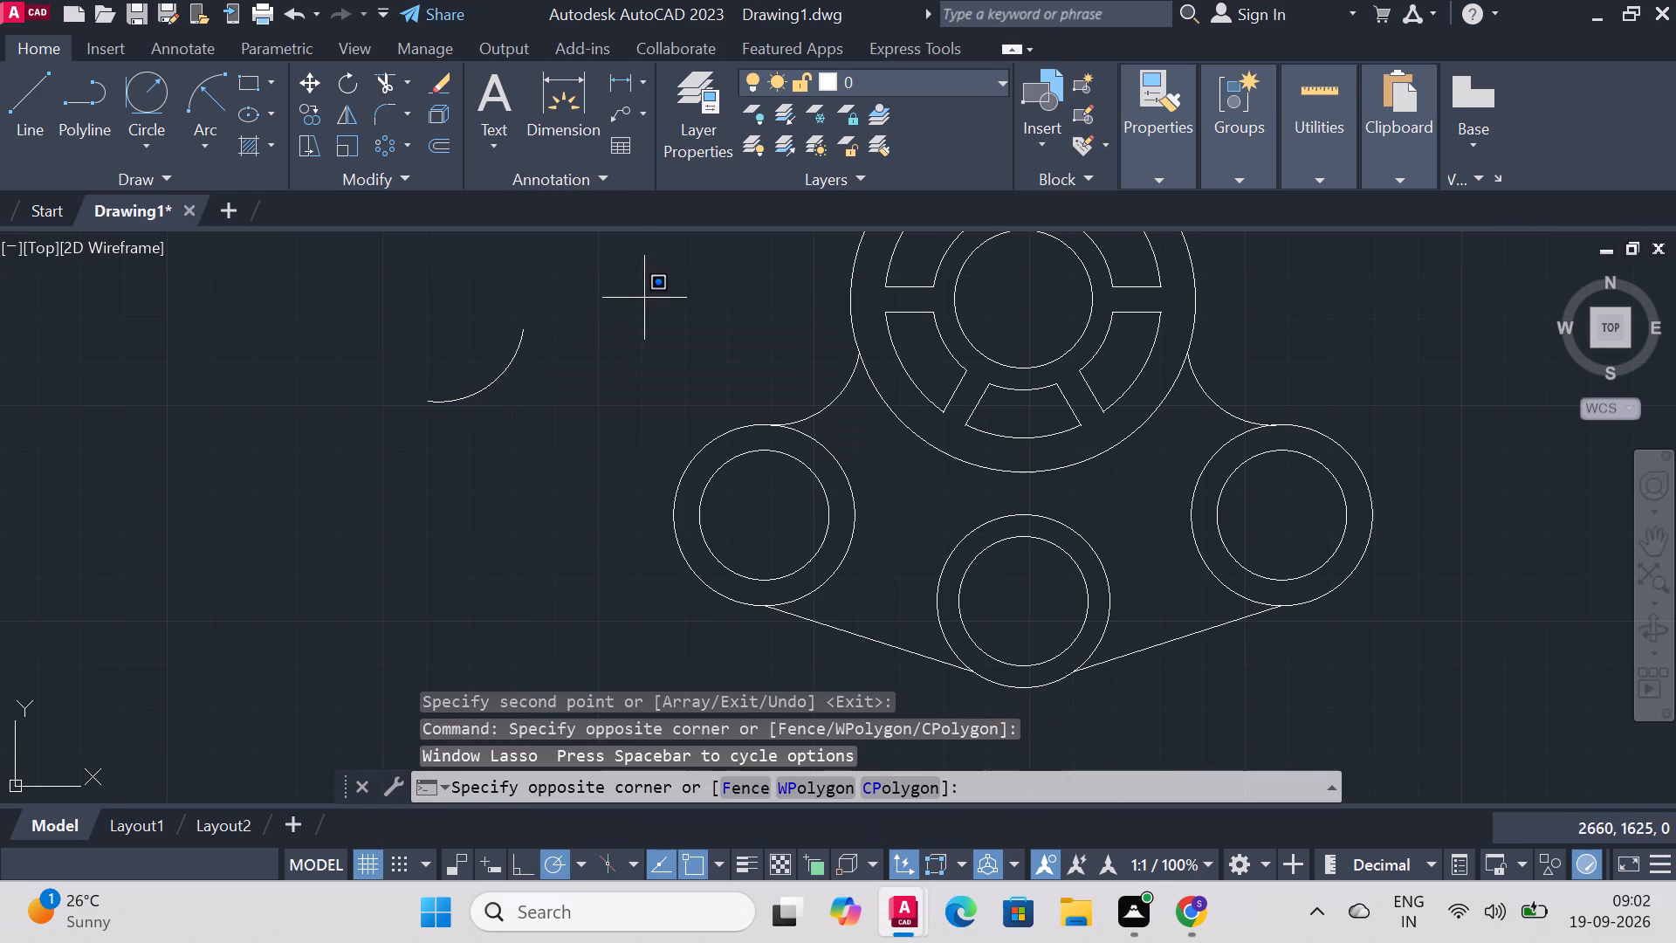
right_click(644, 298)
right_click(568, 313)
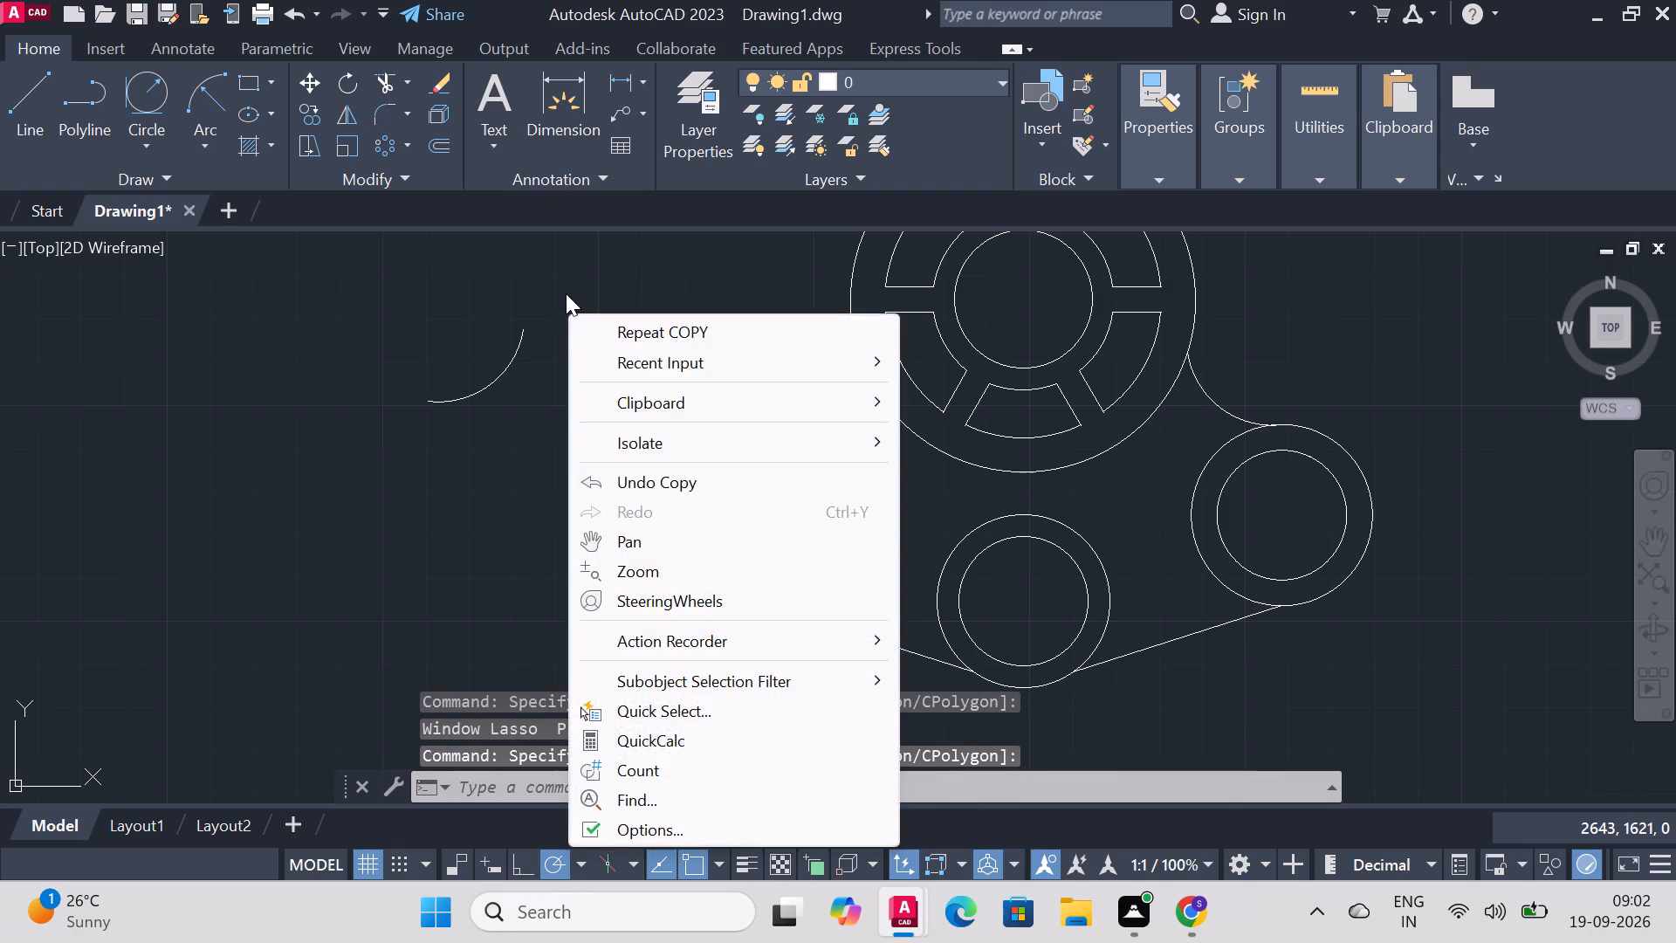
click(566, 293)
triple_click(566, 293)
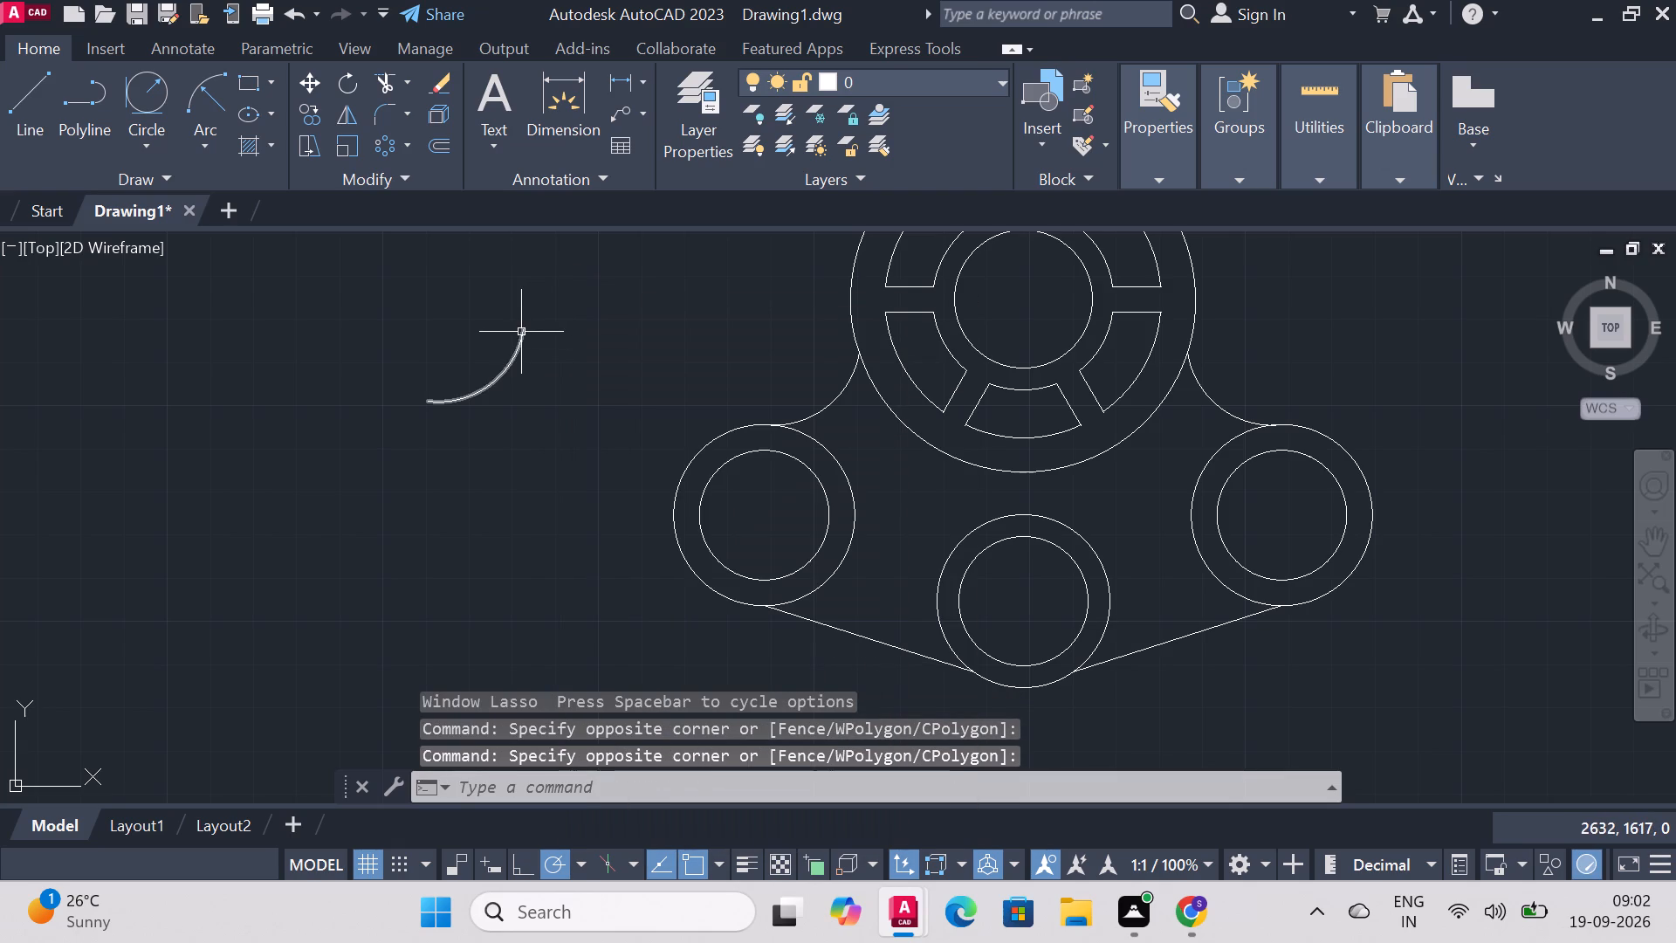
Rotate the copied arc clockwise about its left end, freehand, so that it bows downward with its ends nearly level.
drag(521, 332, 547, 405)
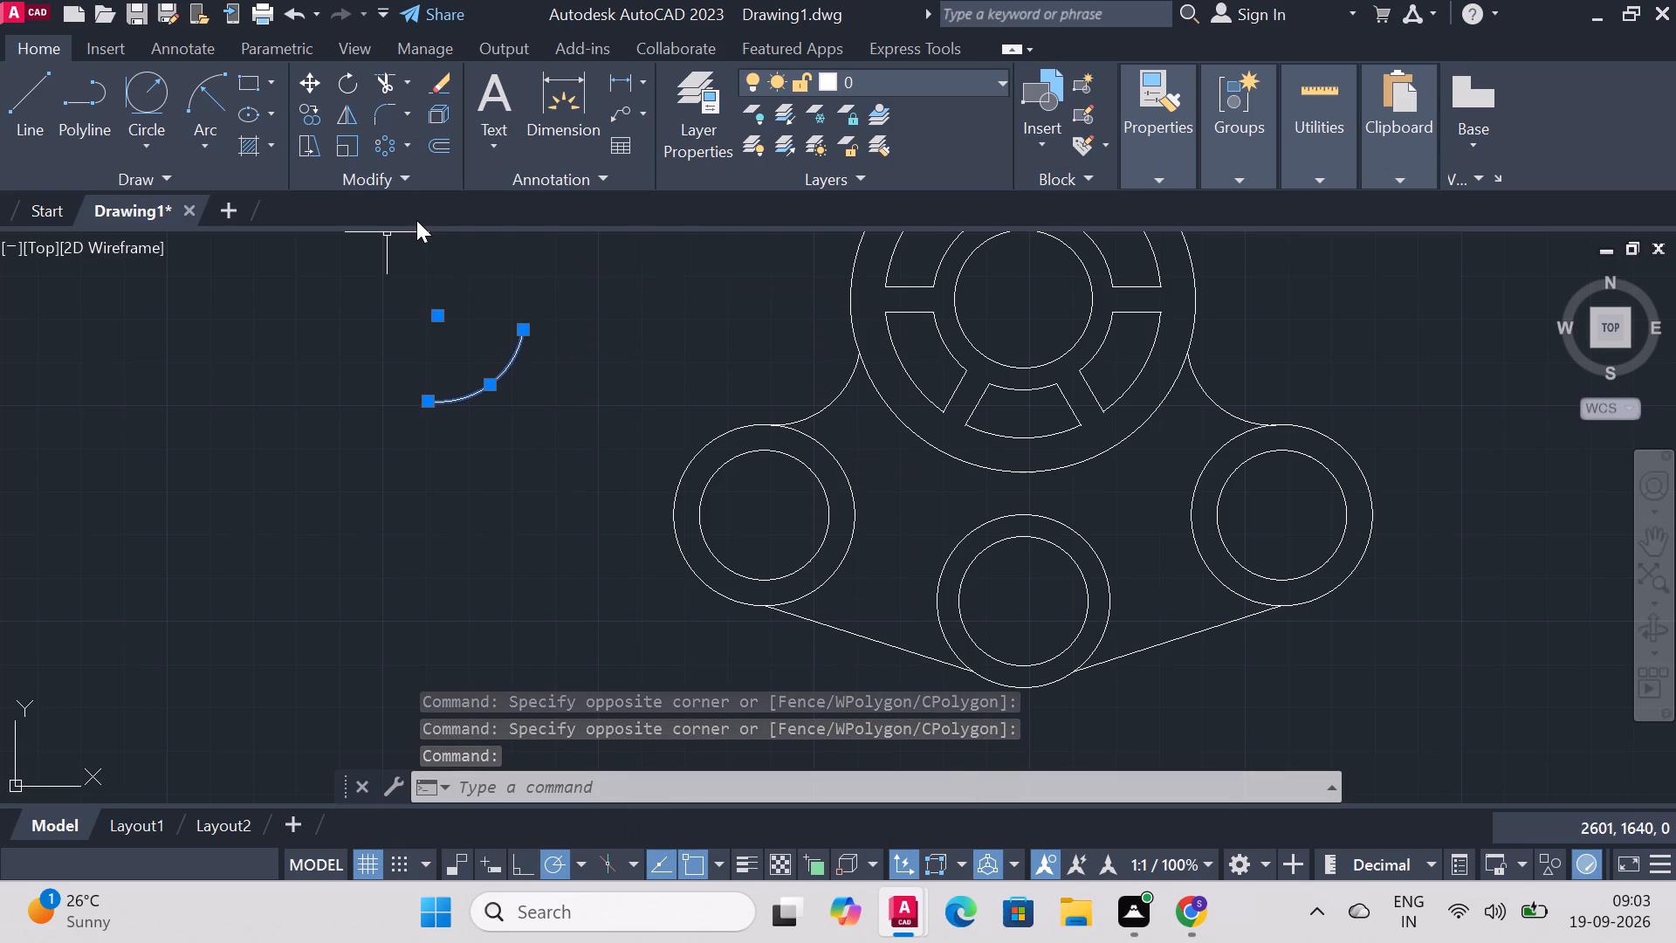
click(354, 97)
click(350, 79)
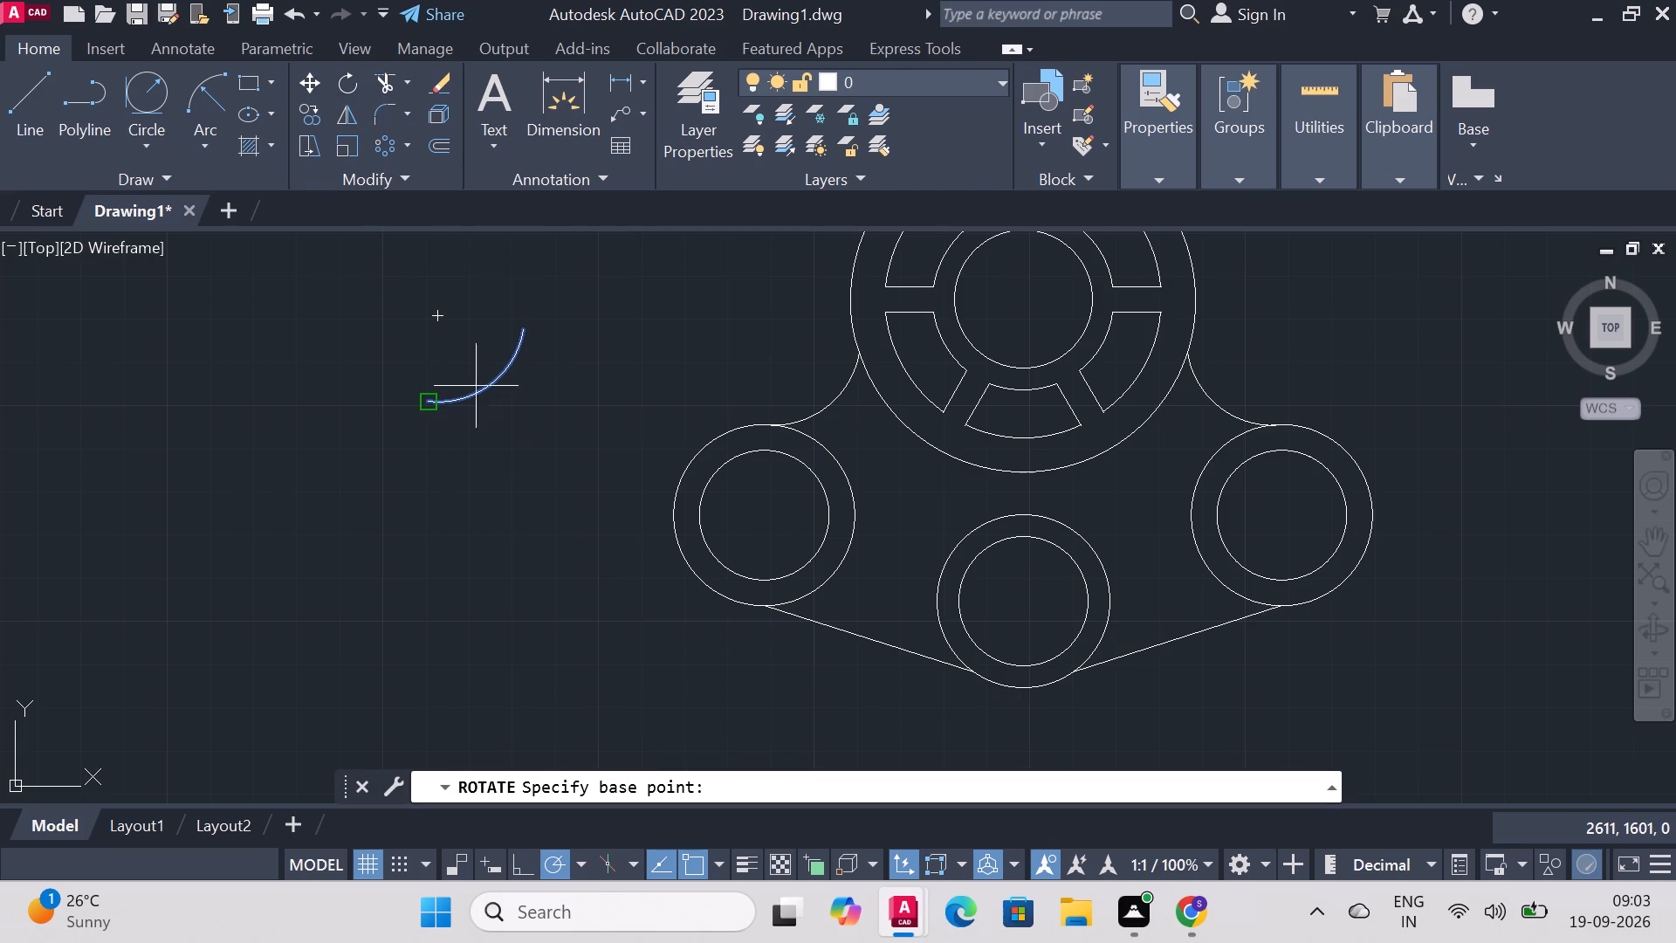
drag(426, 403, 389, 390)
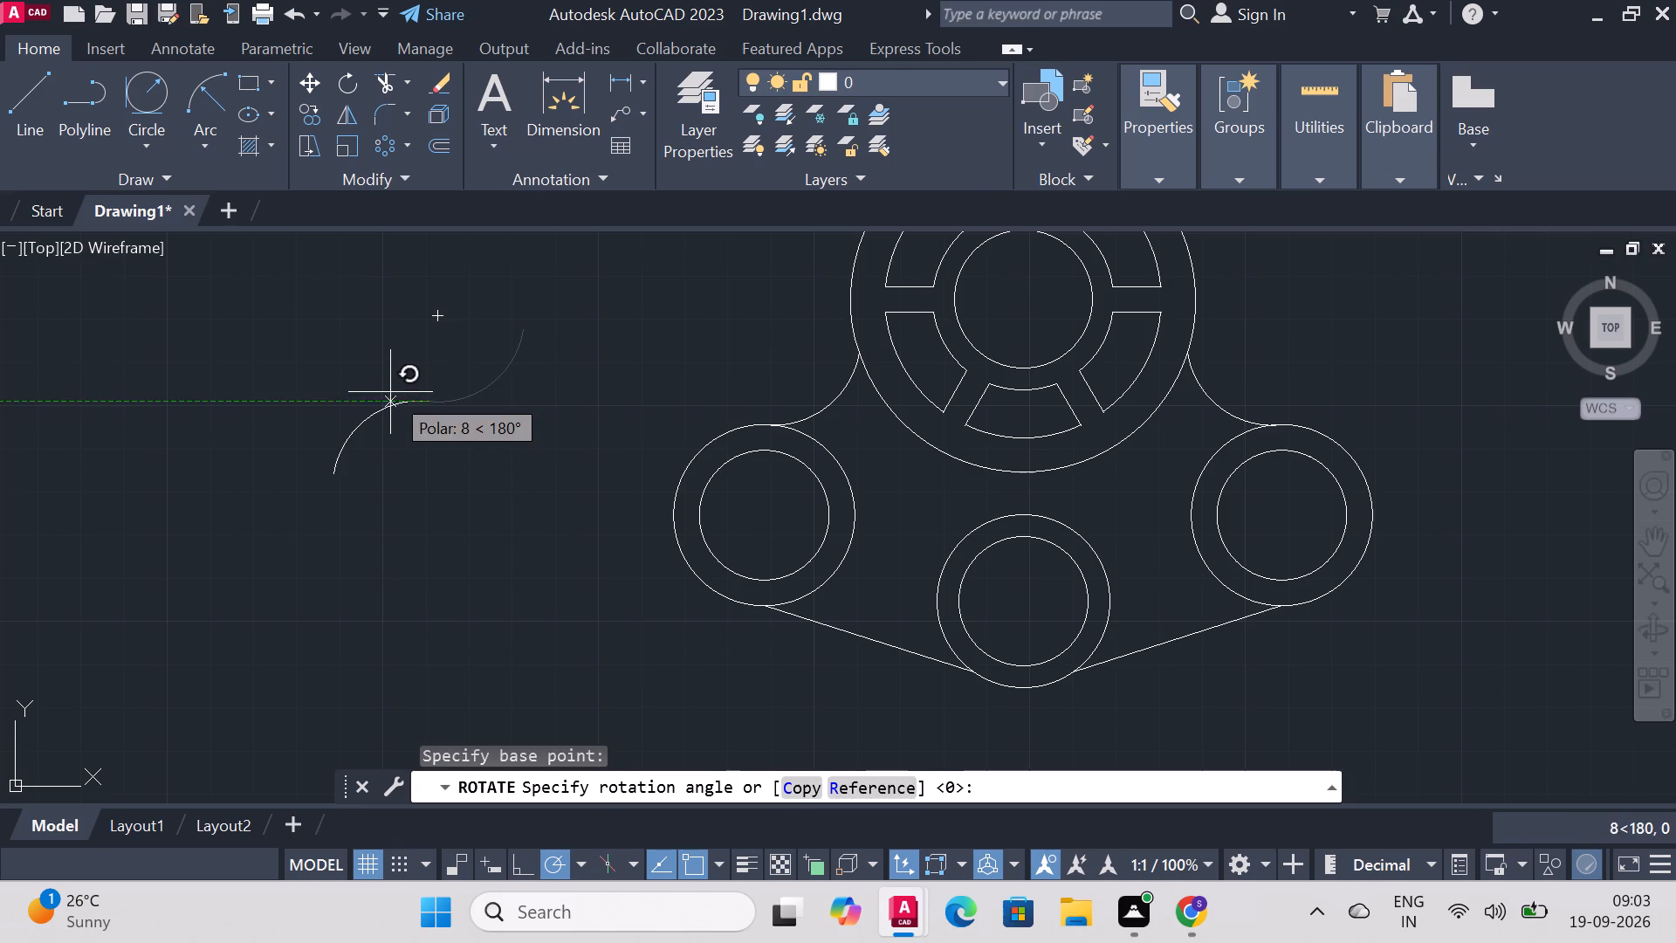
drag(389, 390, 457, 444)
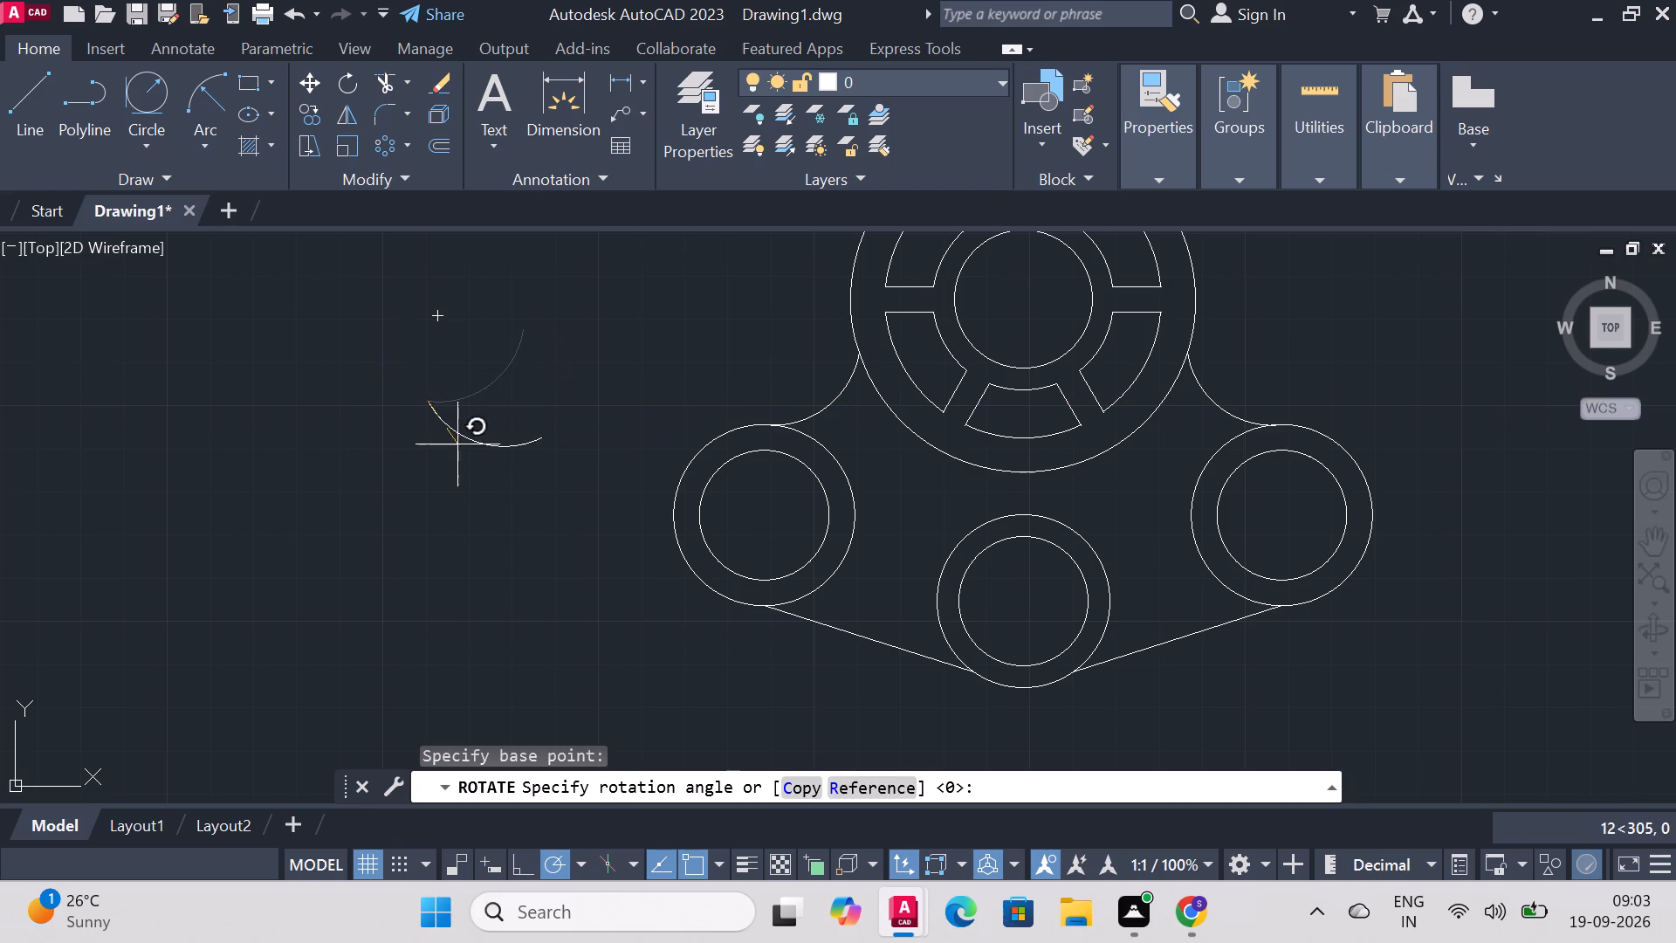
drag(457, 444, 510, 489)
click(510, 478)
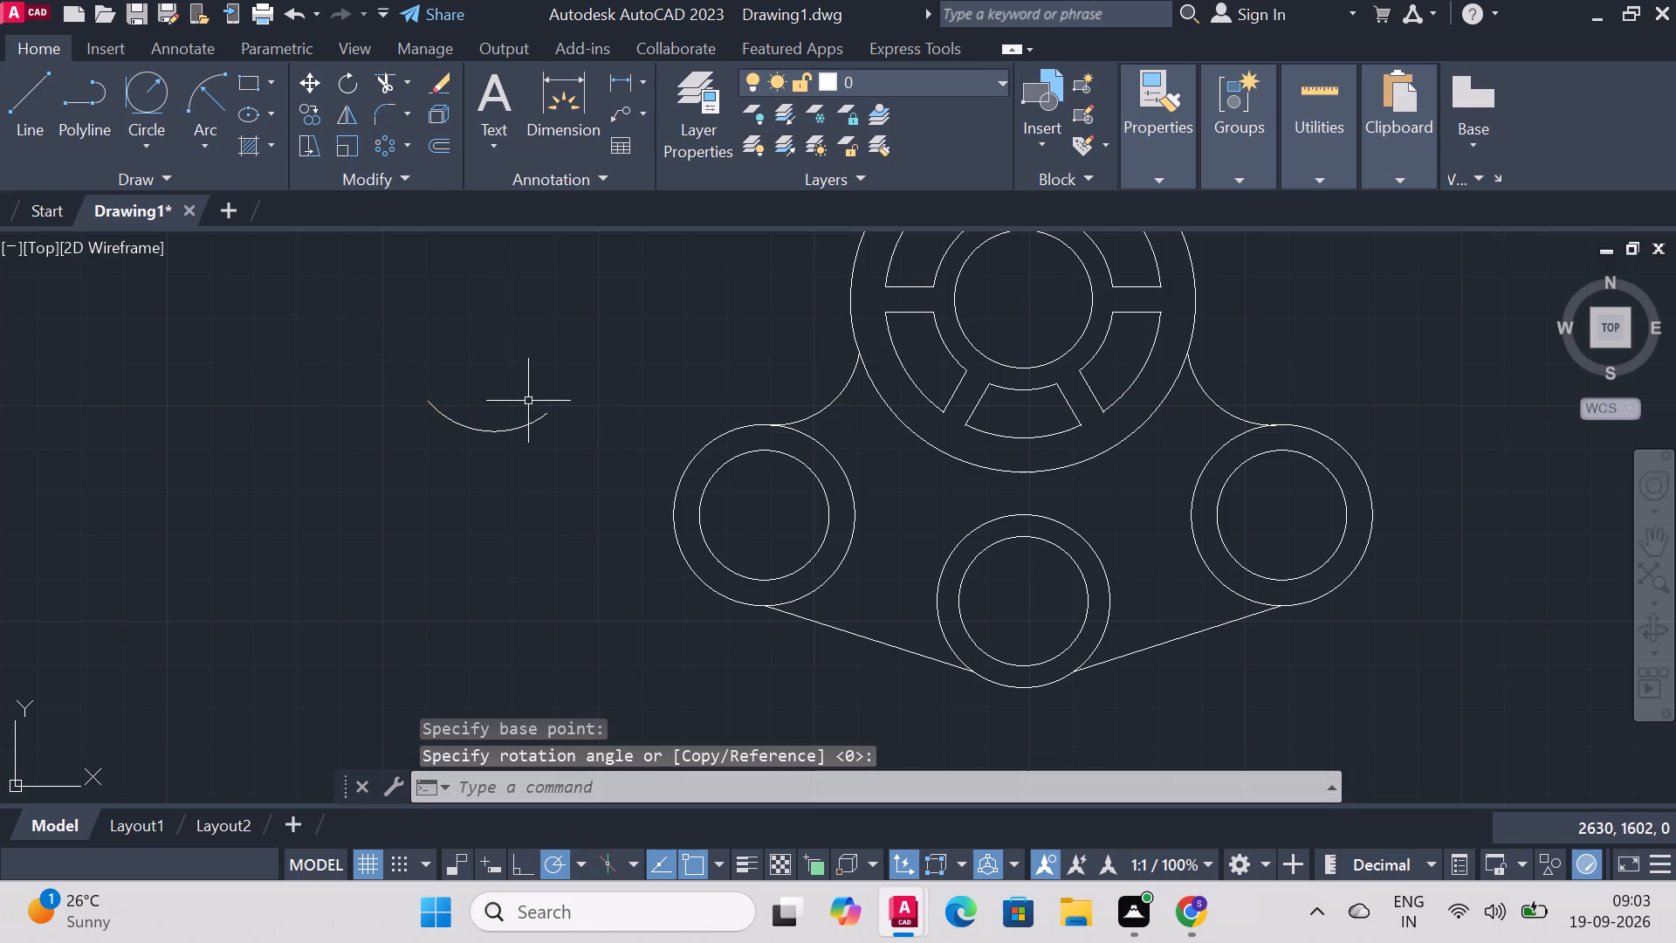
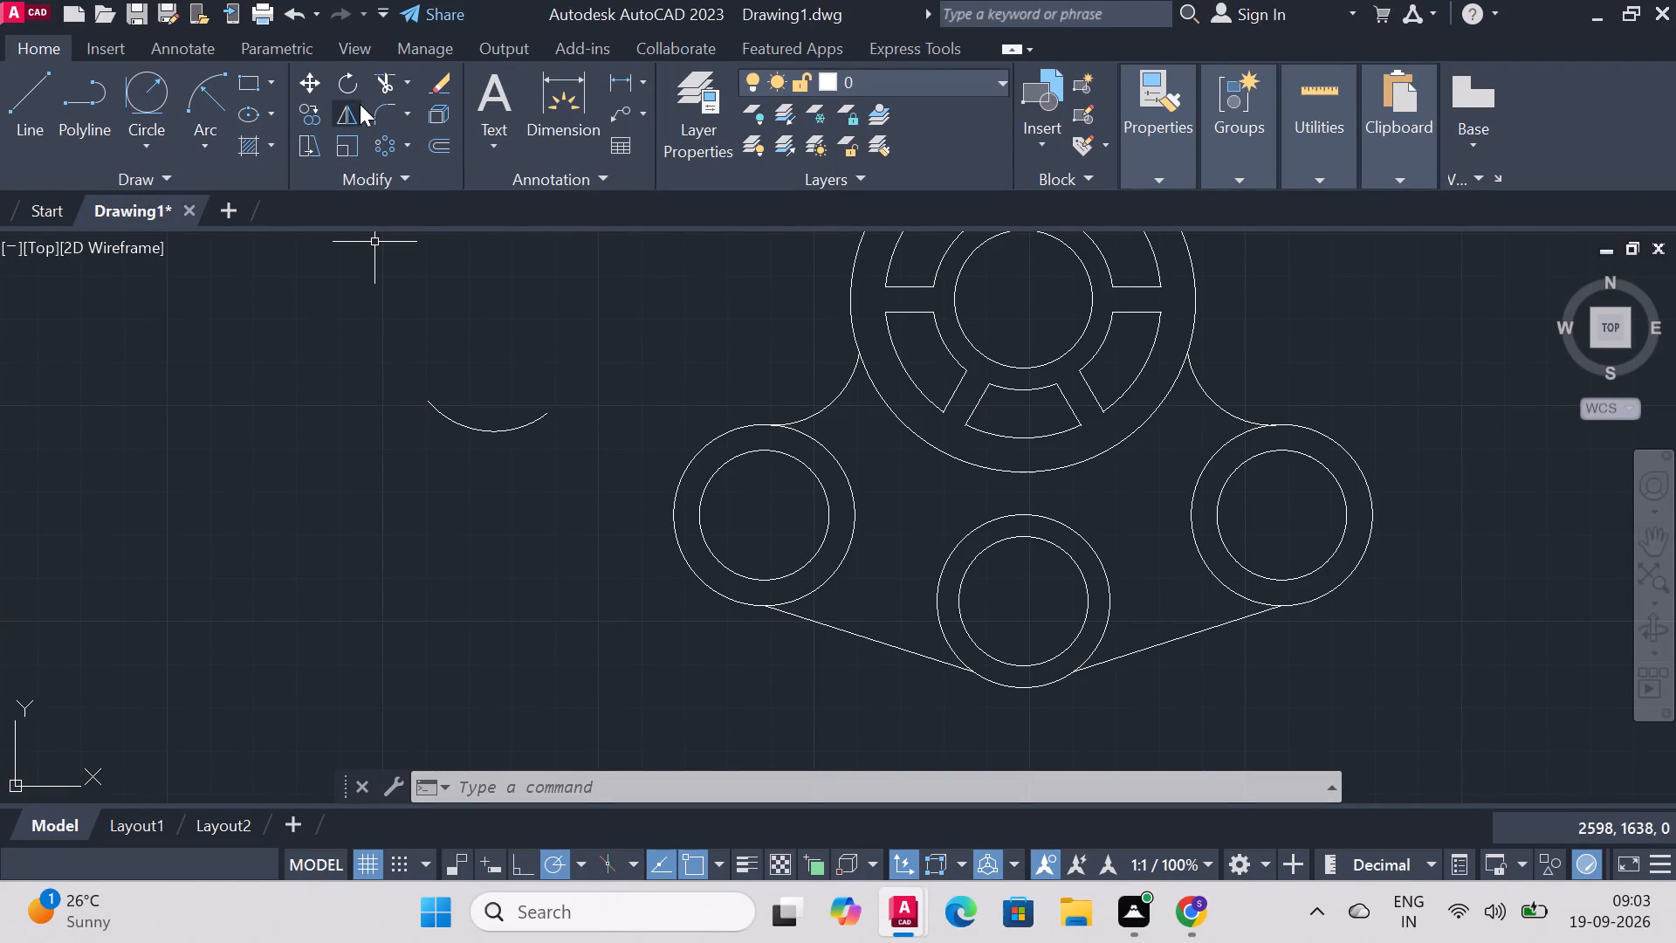
Move the loose rotated arc from its right end, using that first point as the displacement.
click(304, 88)
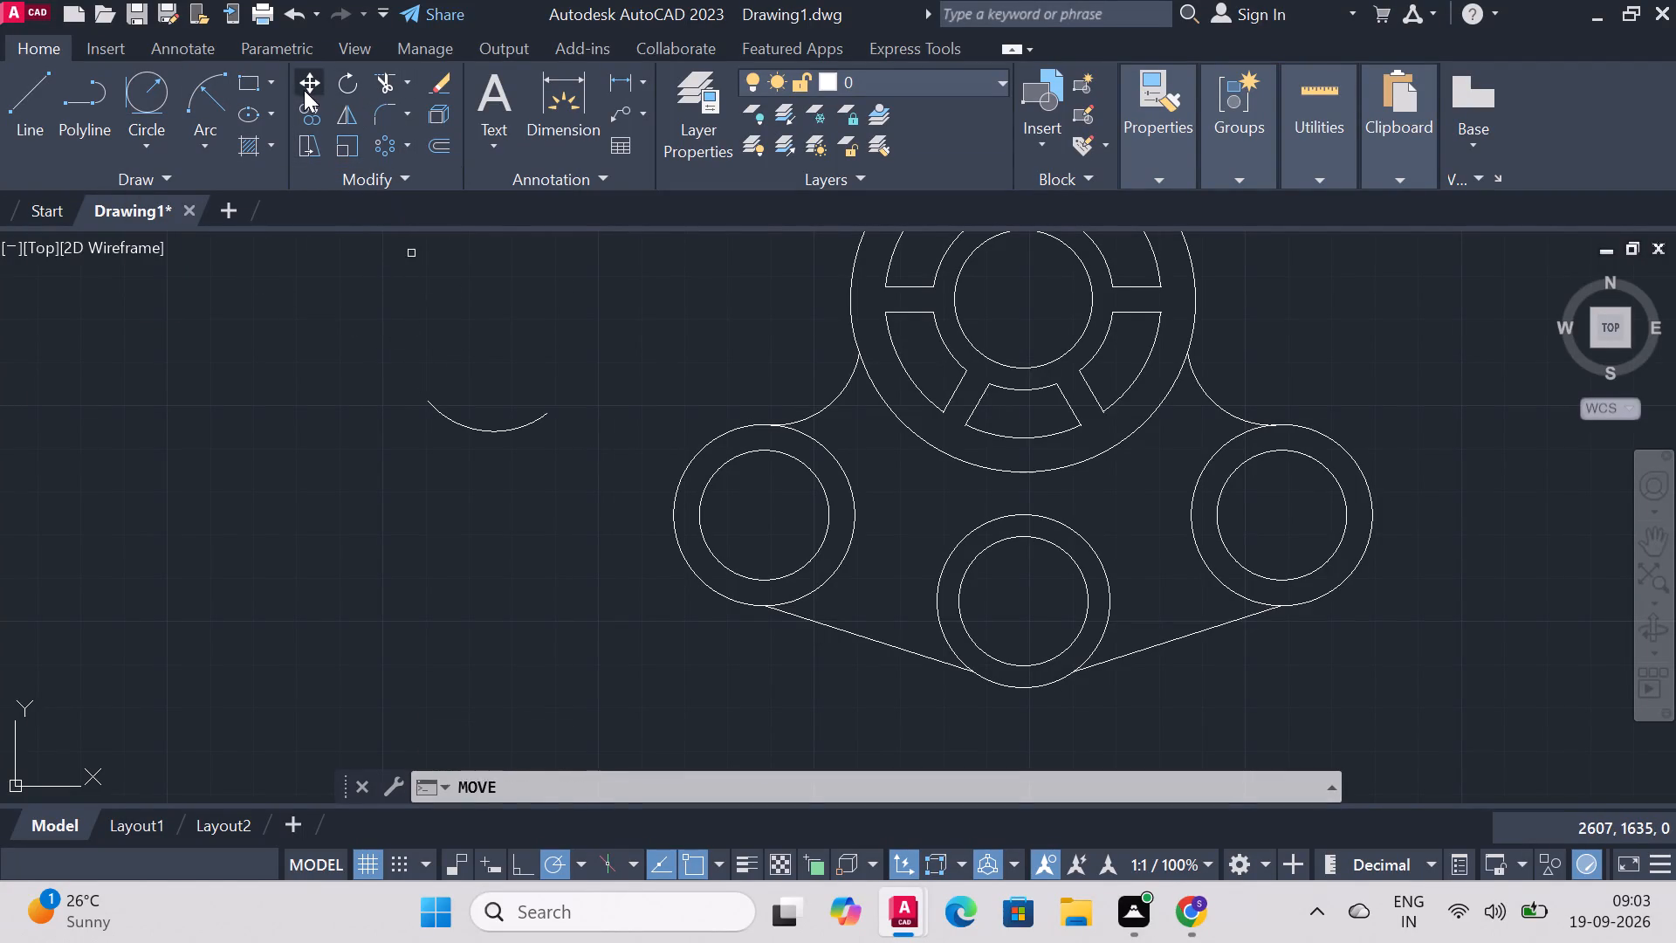
click(449, 421)
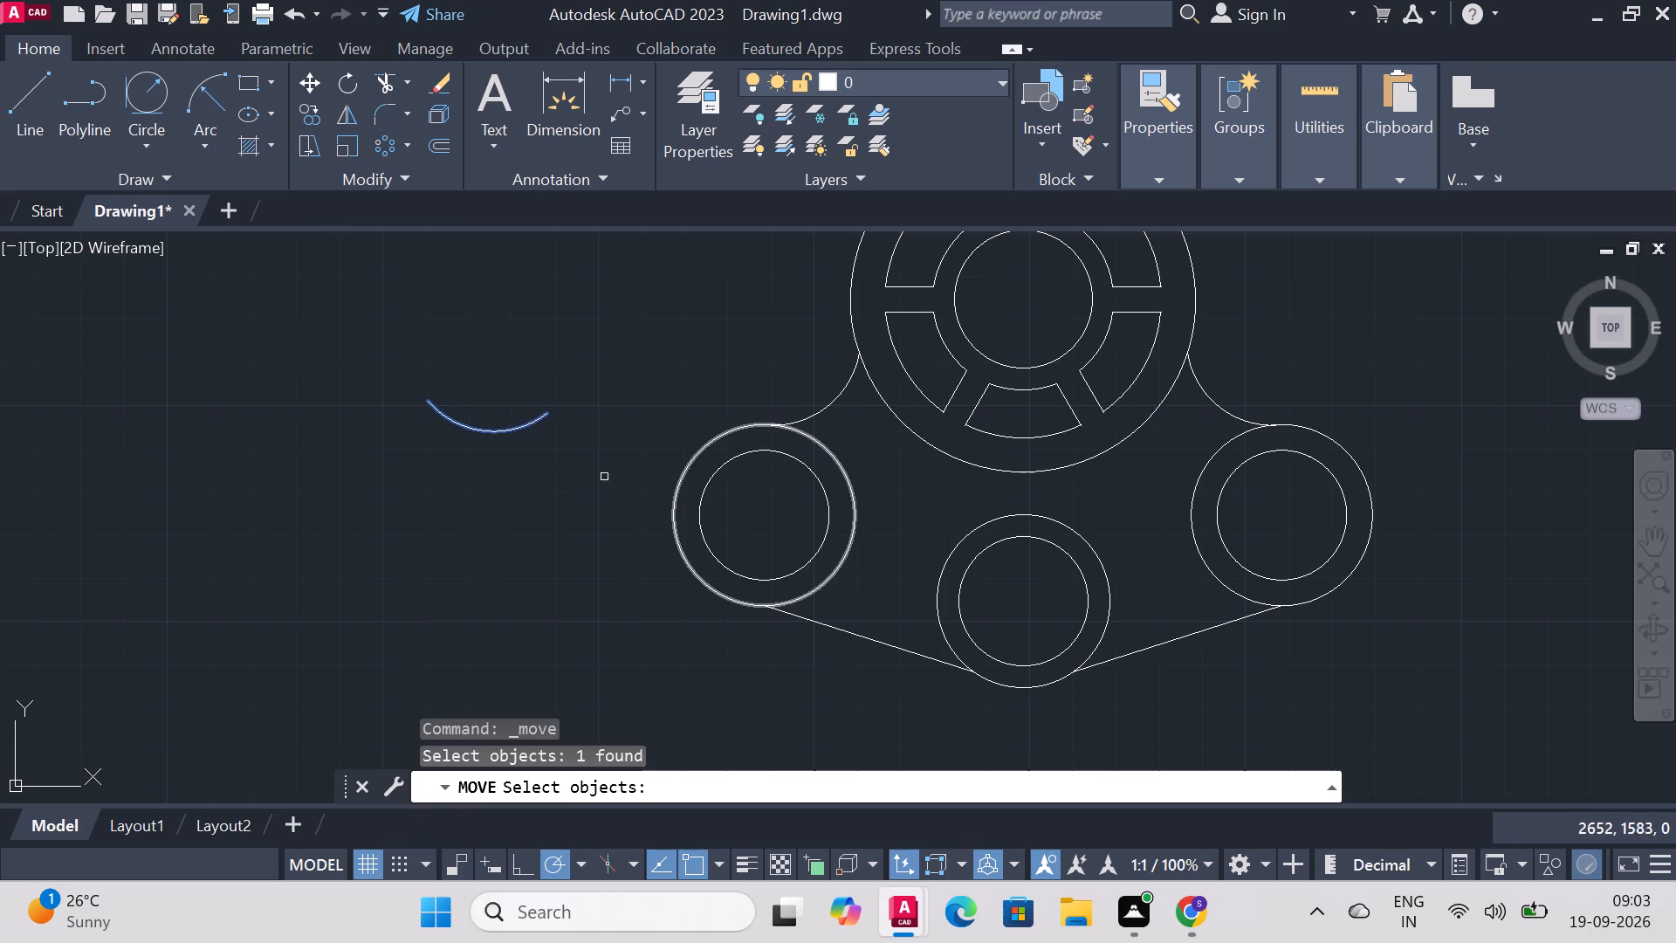
right_click(594, 346)
click(546, 420)
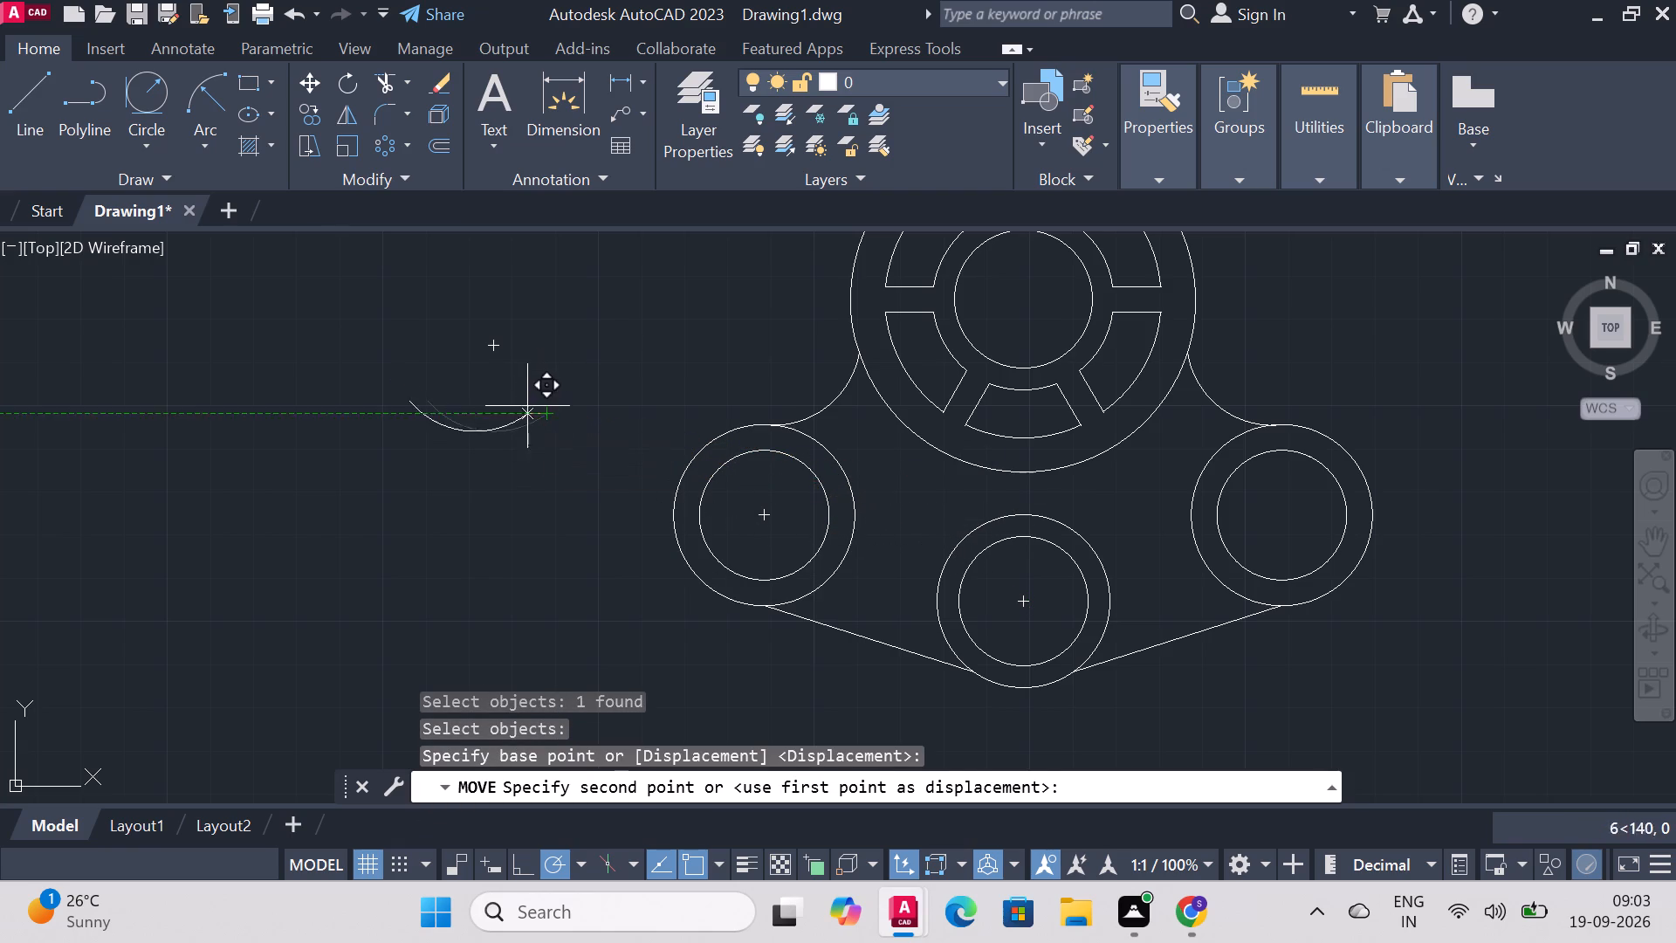
right_click(433, 375)
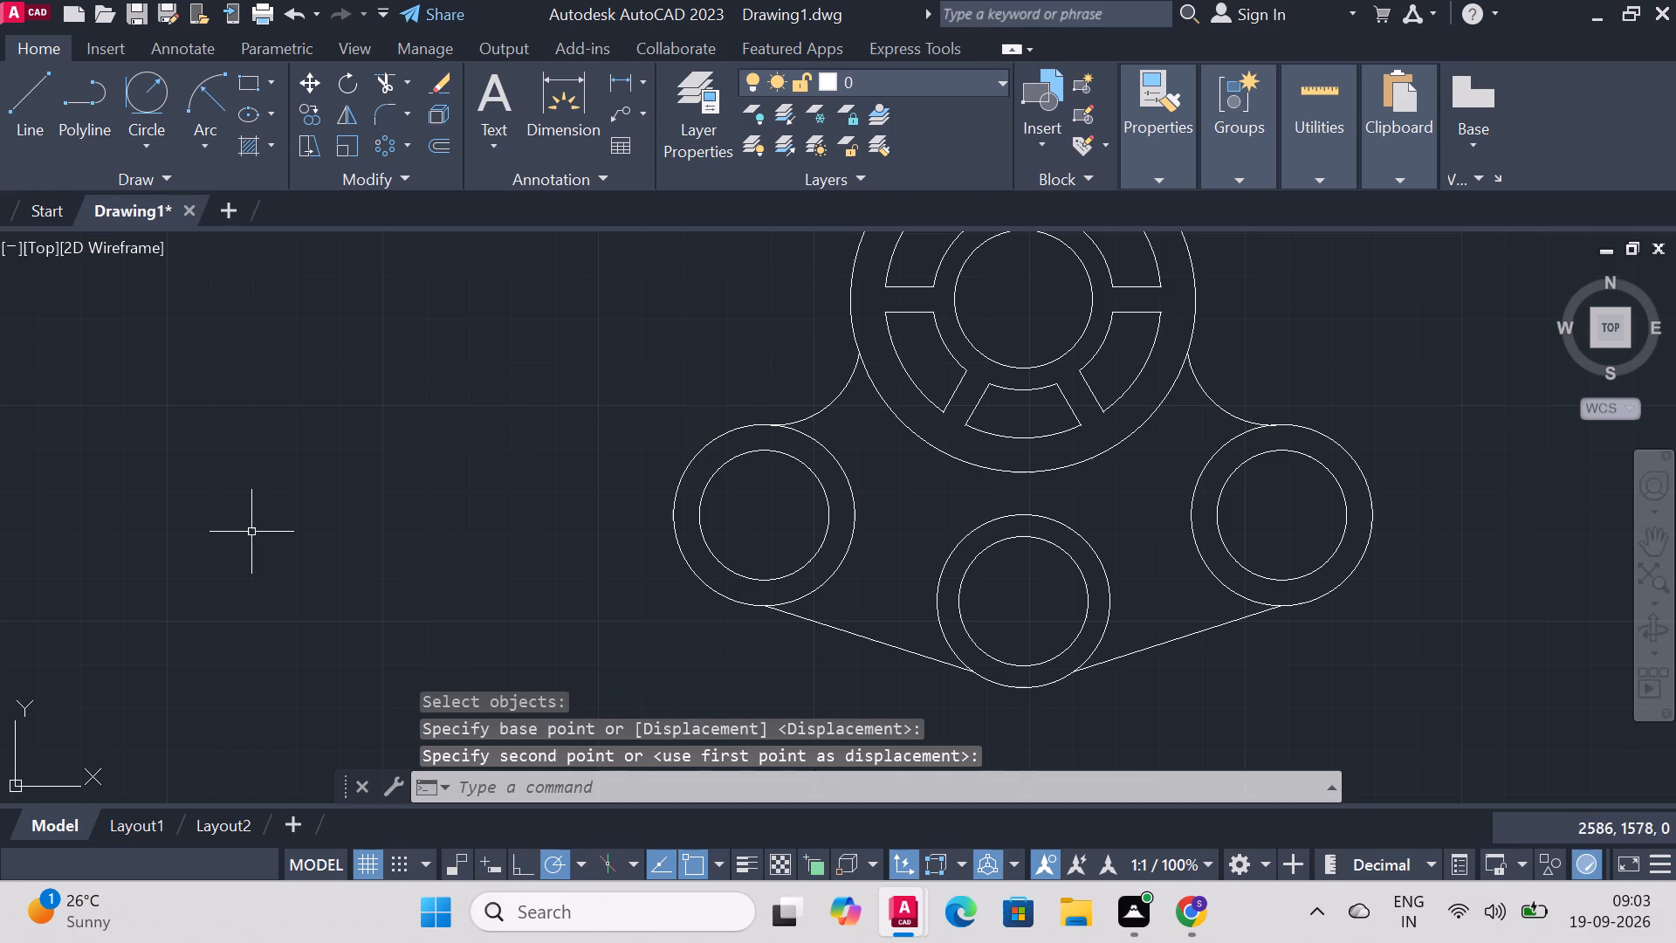
Mirror the left connecting arc about a vertical line in the empty area left of the part, keeping the source arc.
click(832, 403)
right_click(449, 382)
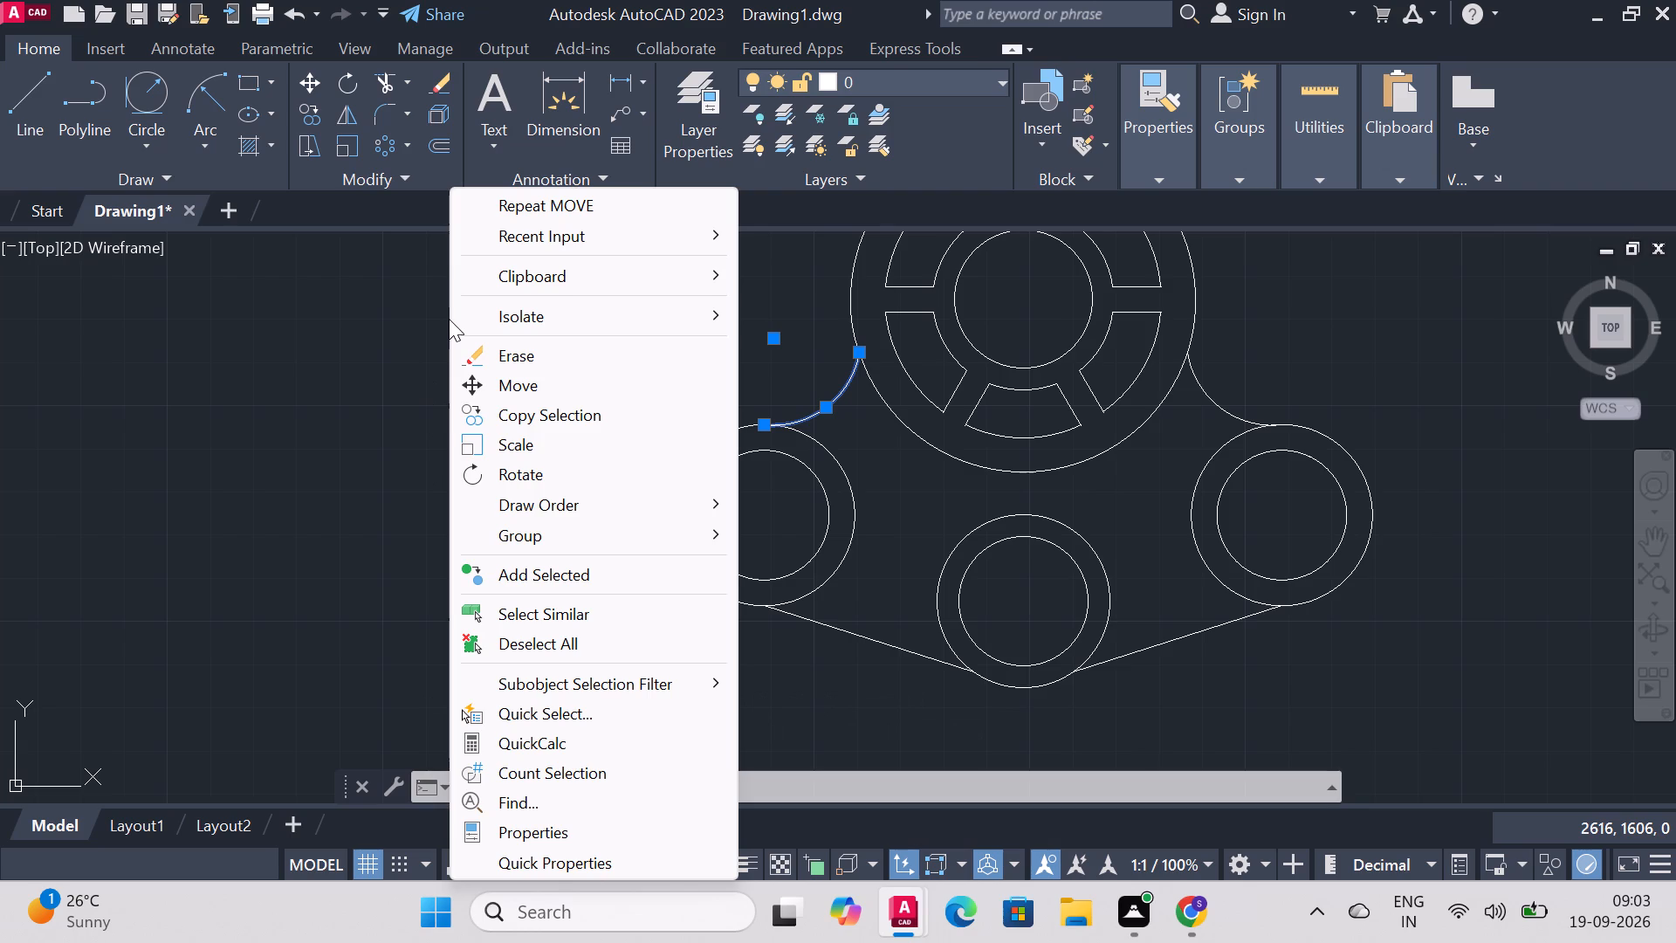
click(320, 437)
right_click(260, 405)
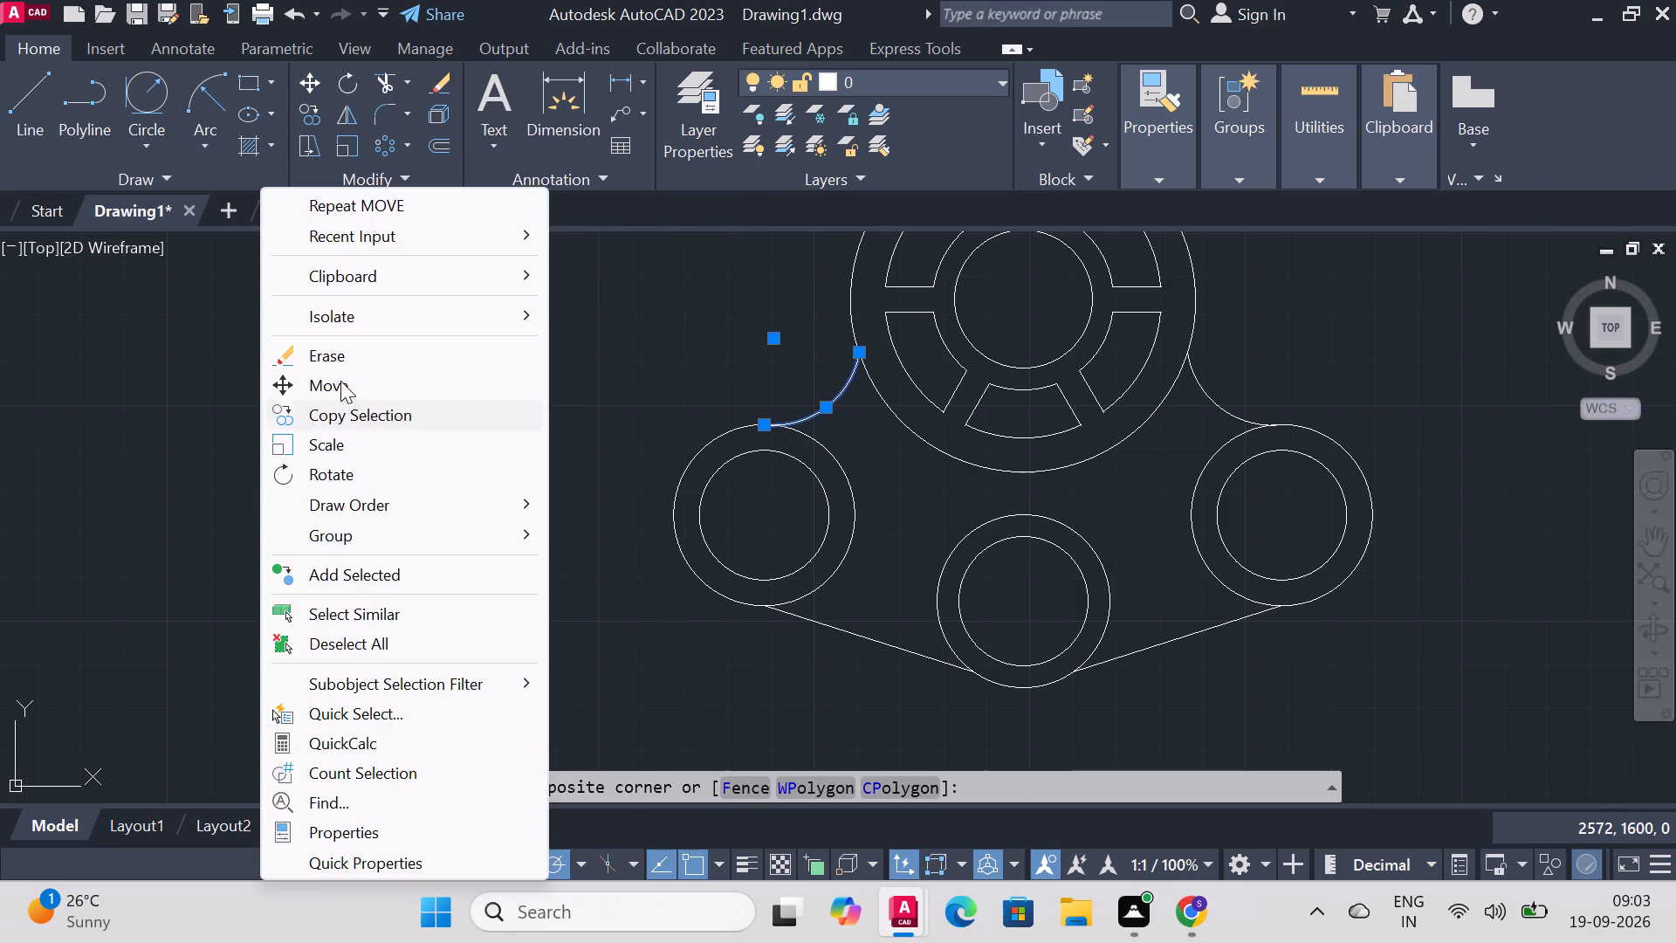
click(0, 402)
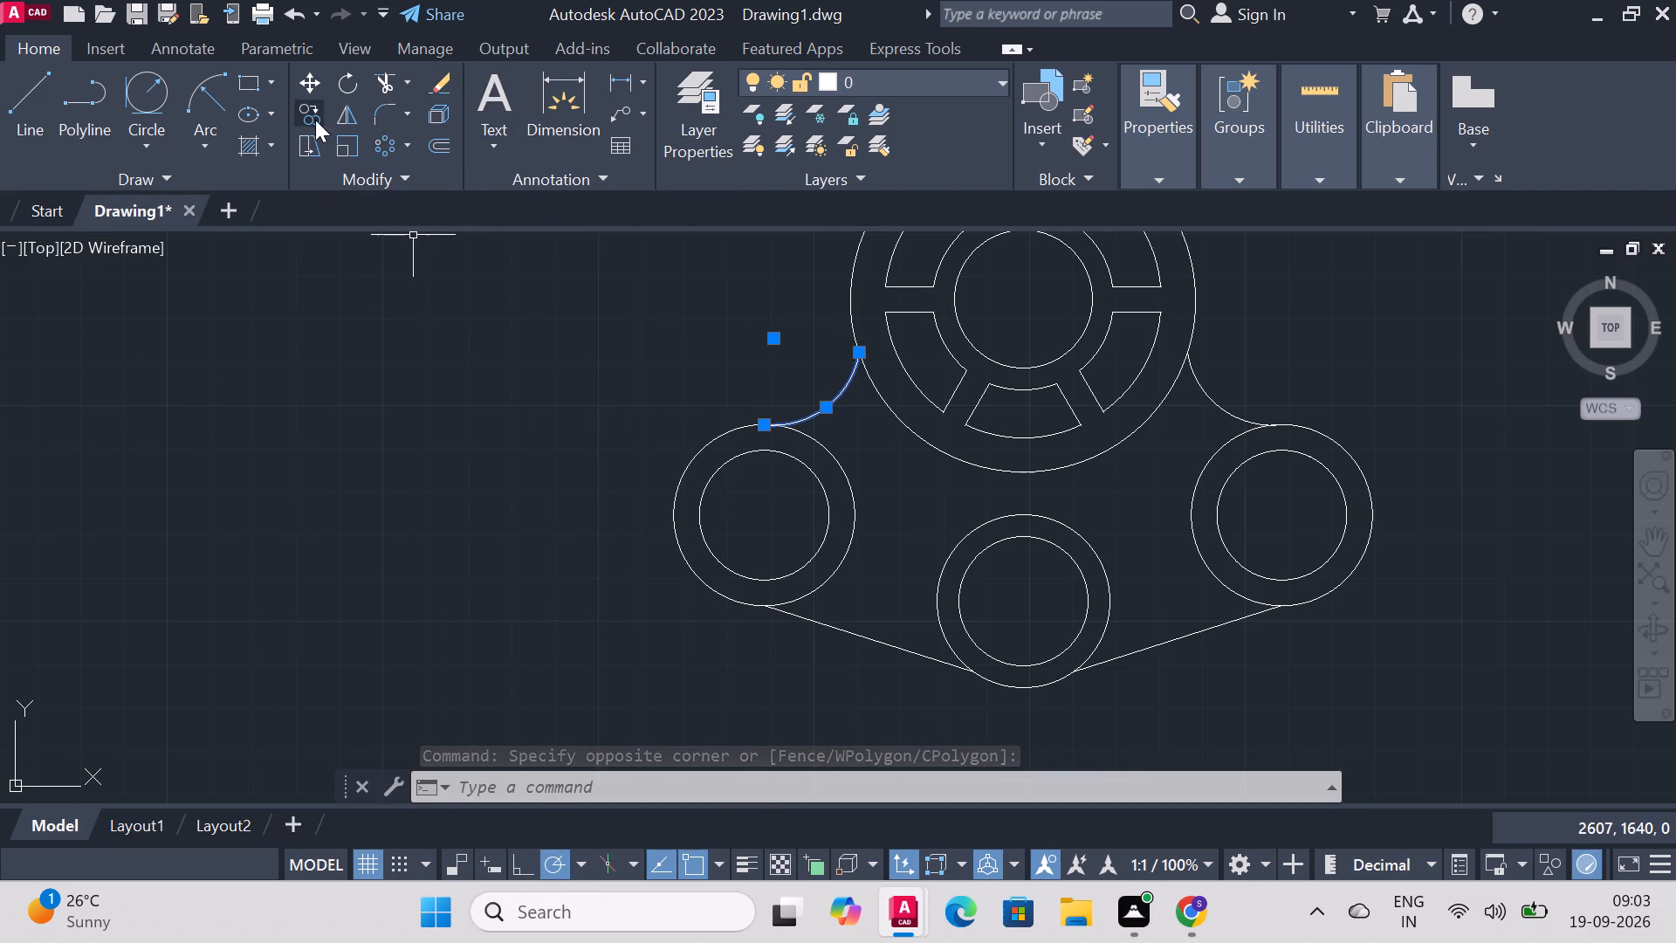
click(344, 106)
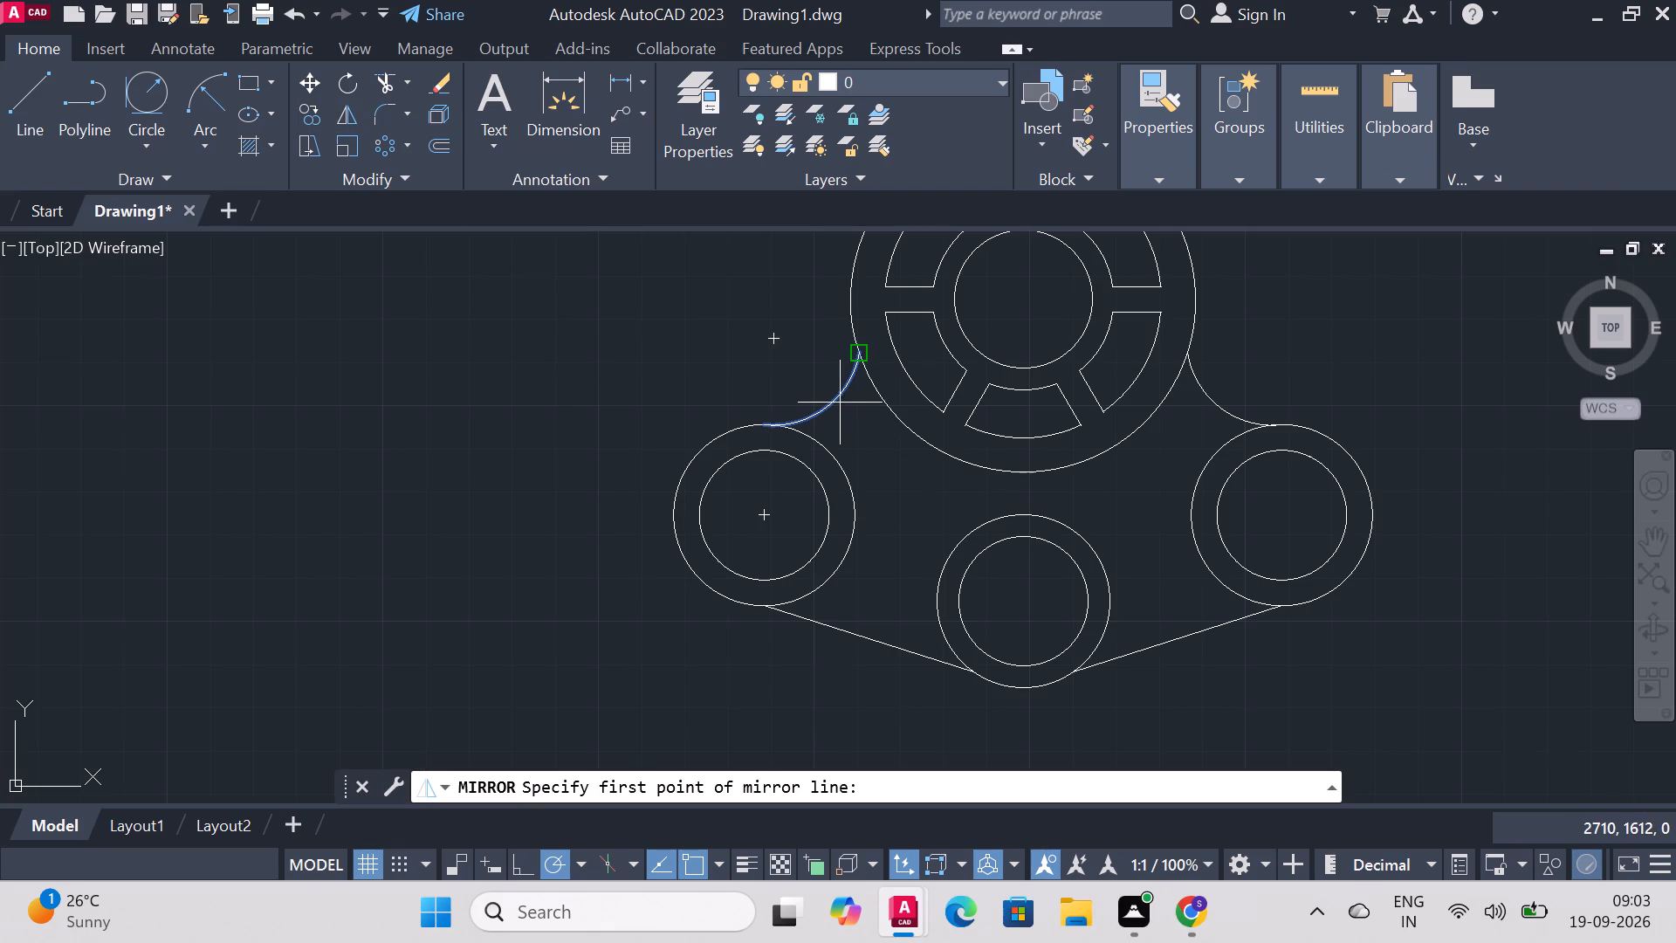
right_click(557, 410)
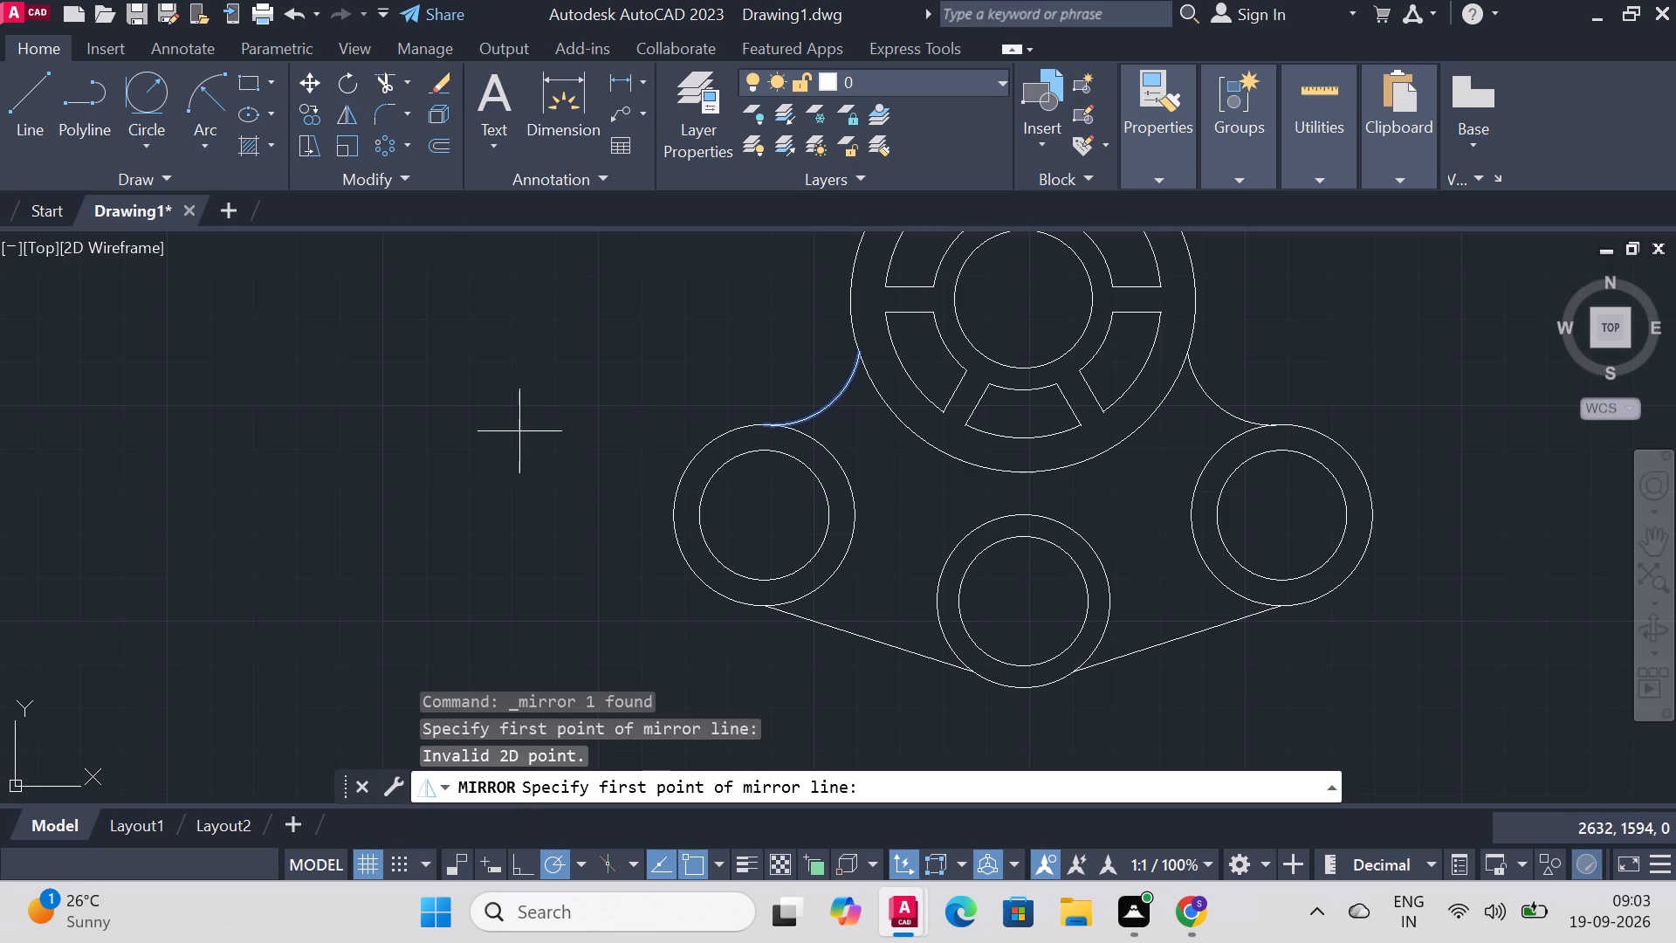
right_click(519, 430)
click(519, 430)
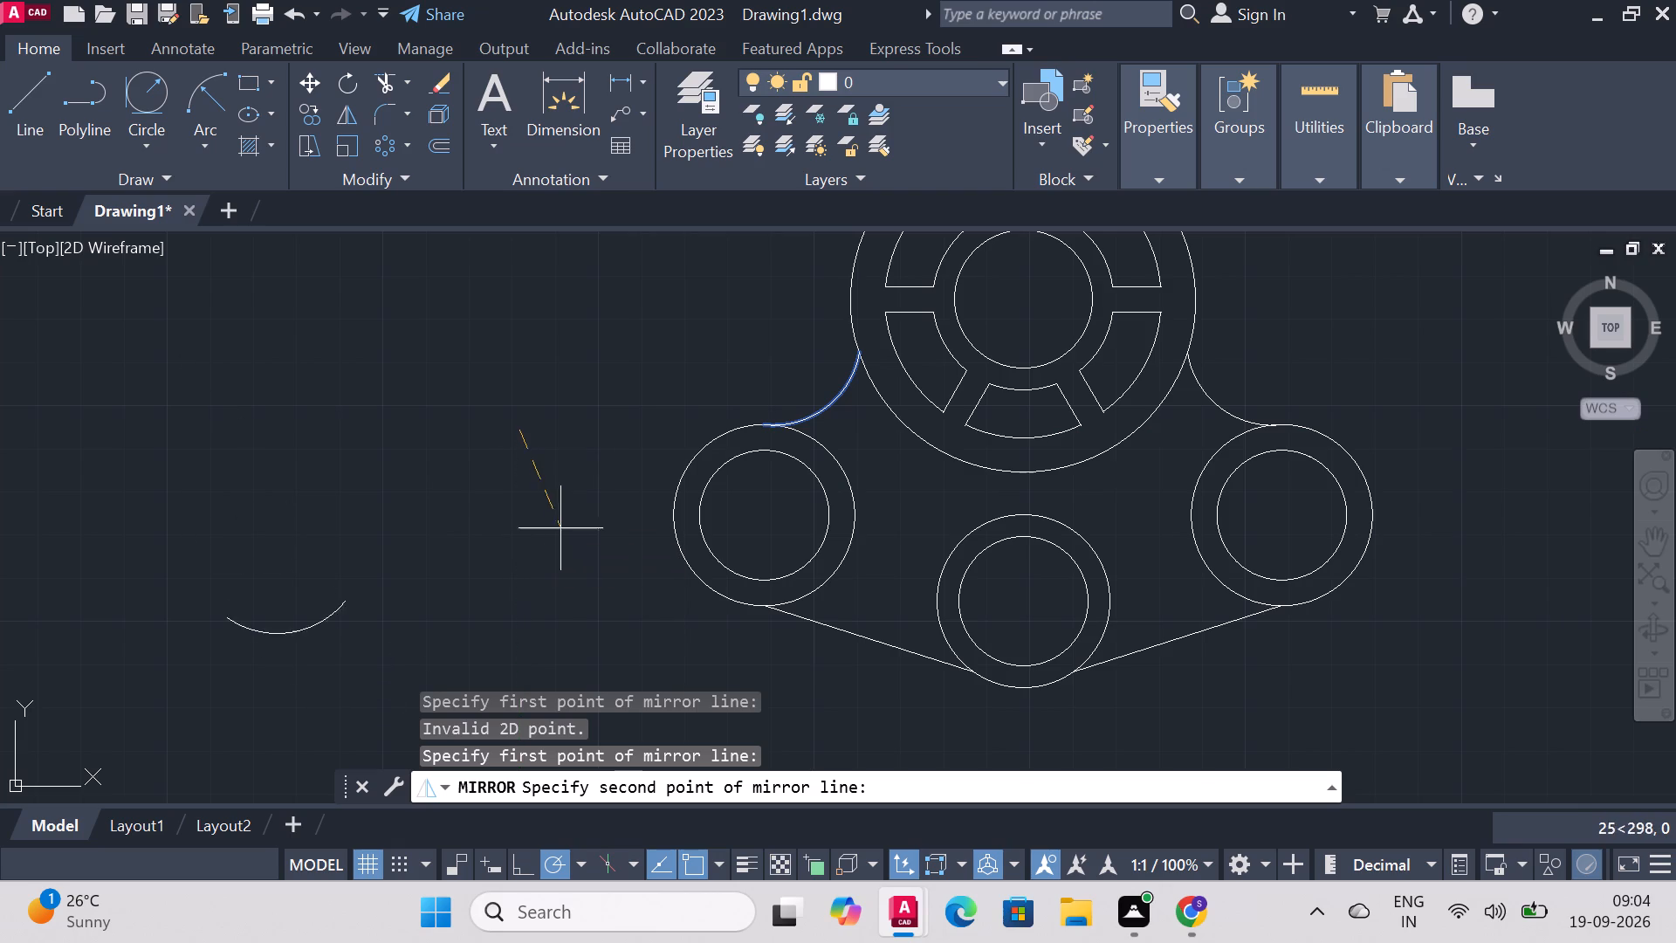
click(532, 538)
right_click(430, 549)
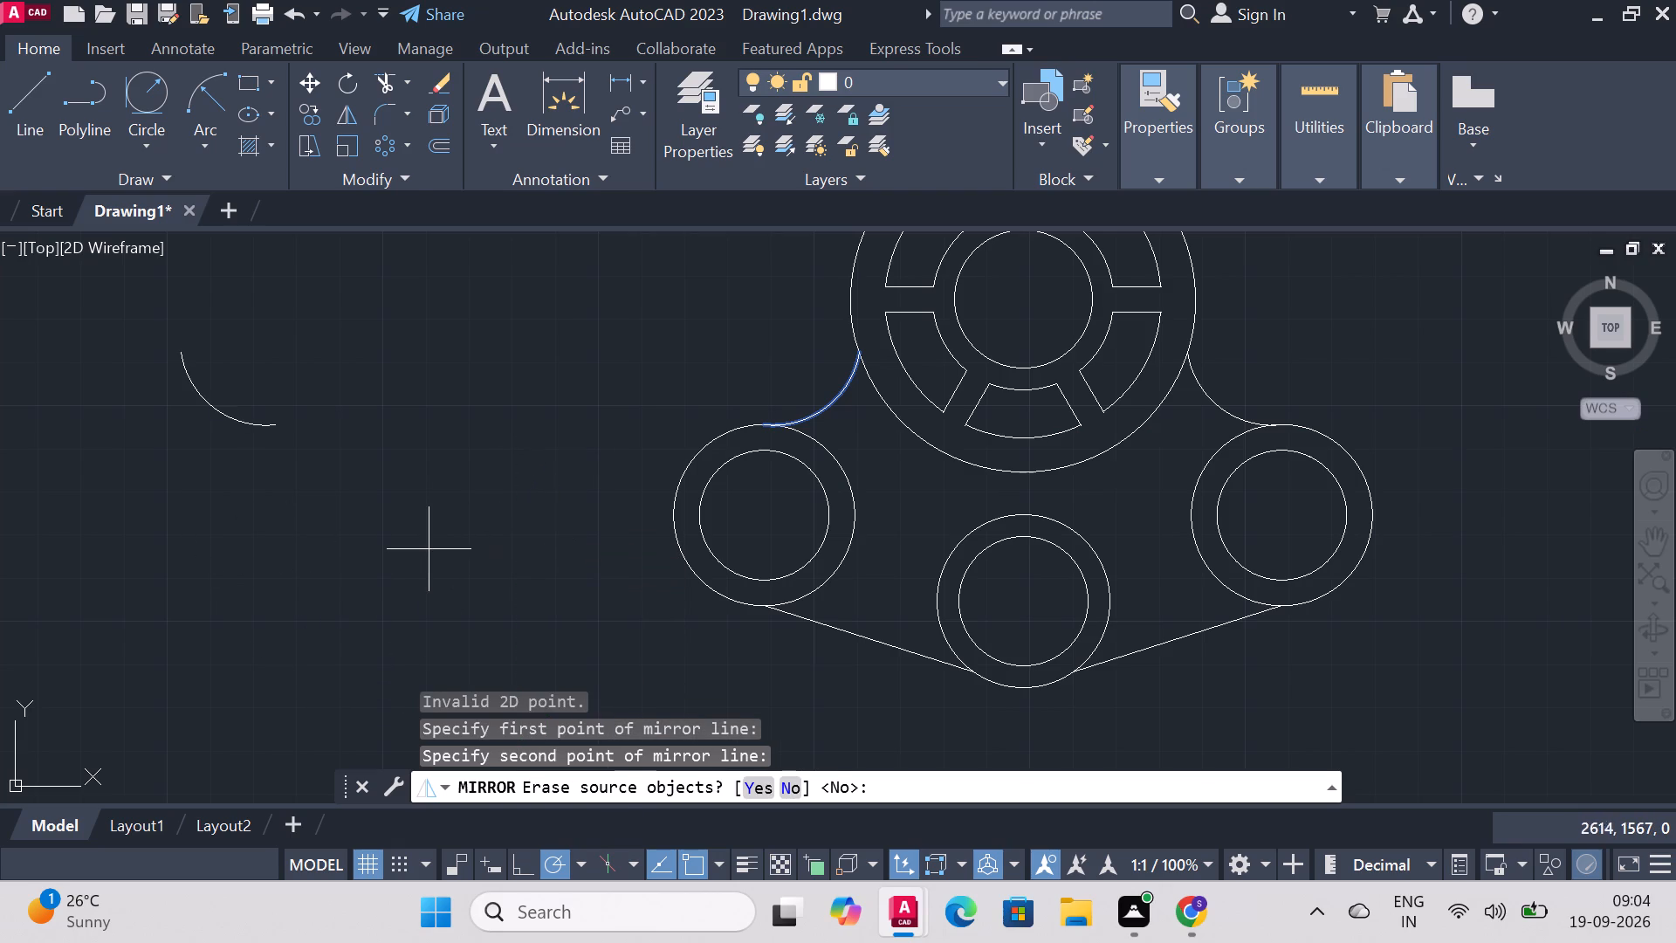
click(486, 557)
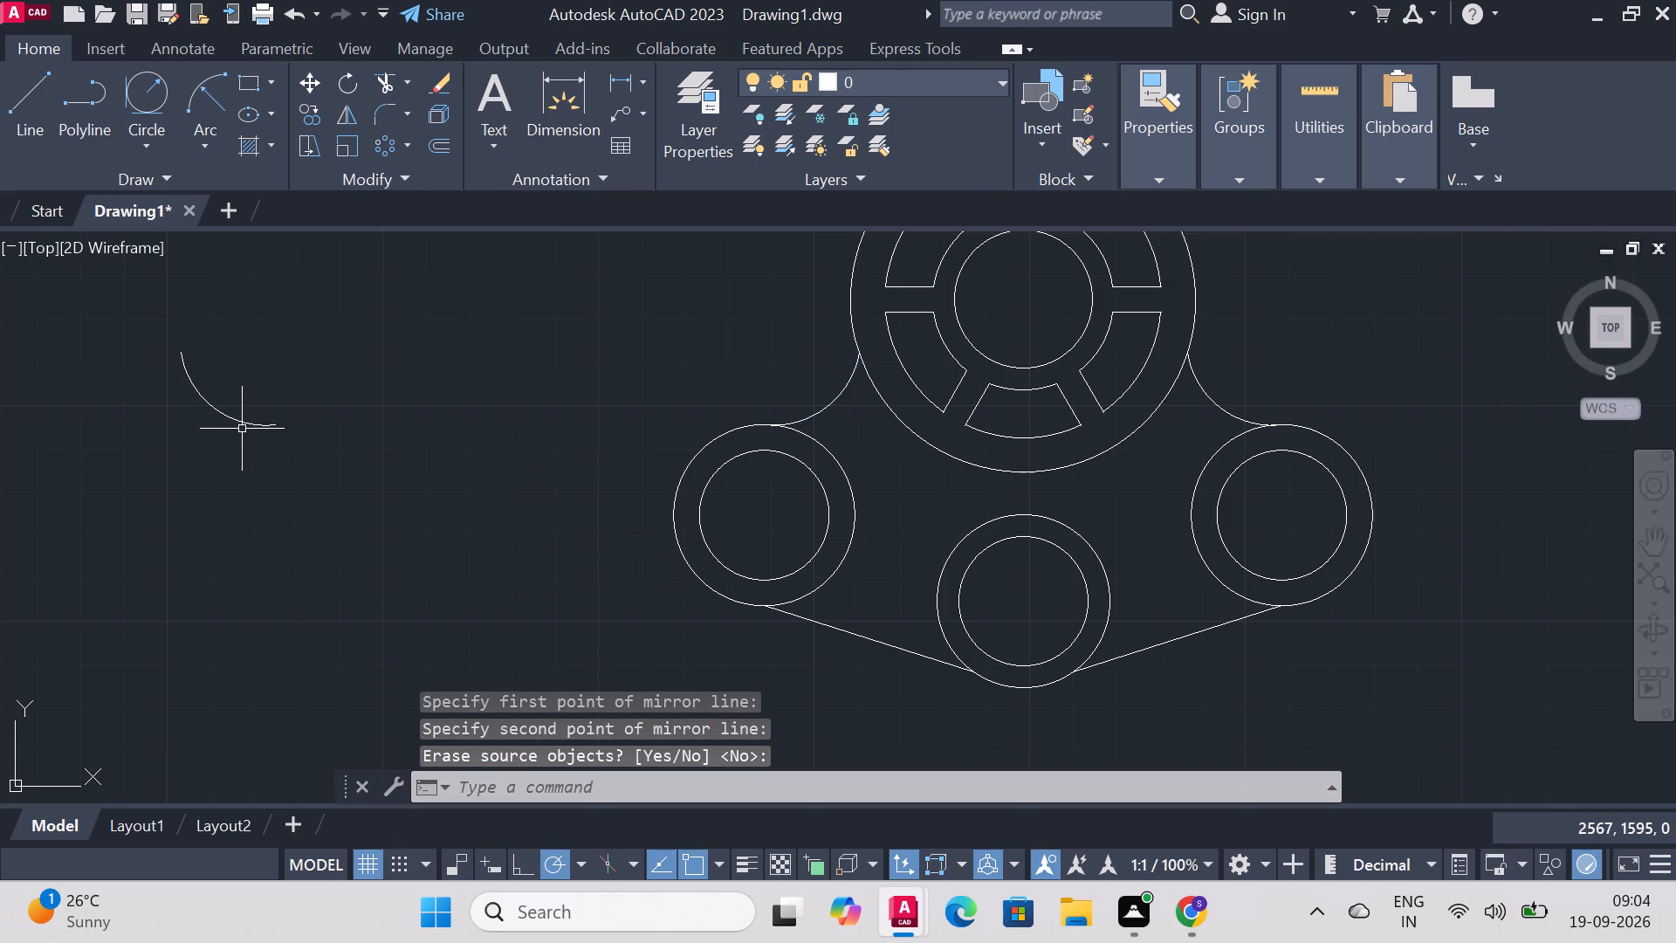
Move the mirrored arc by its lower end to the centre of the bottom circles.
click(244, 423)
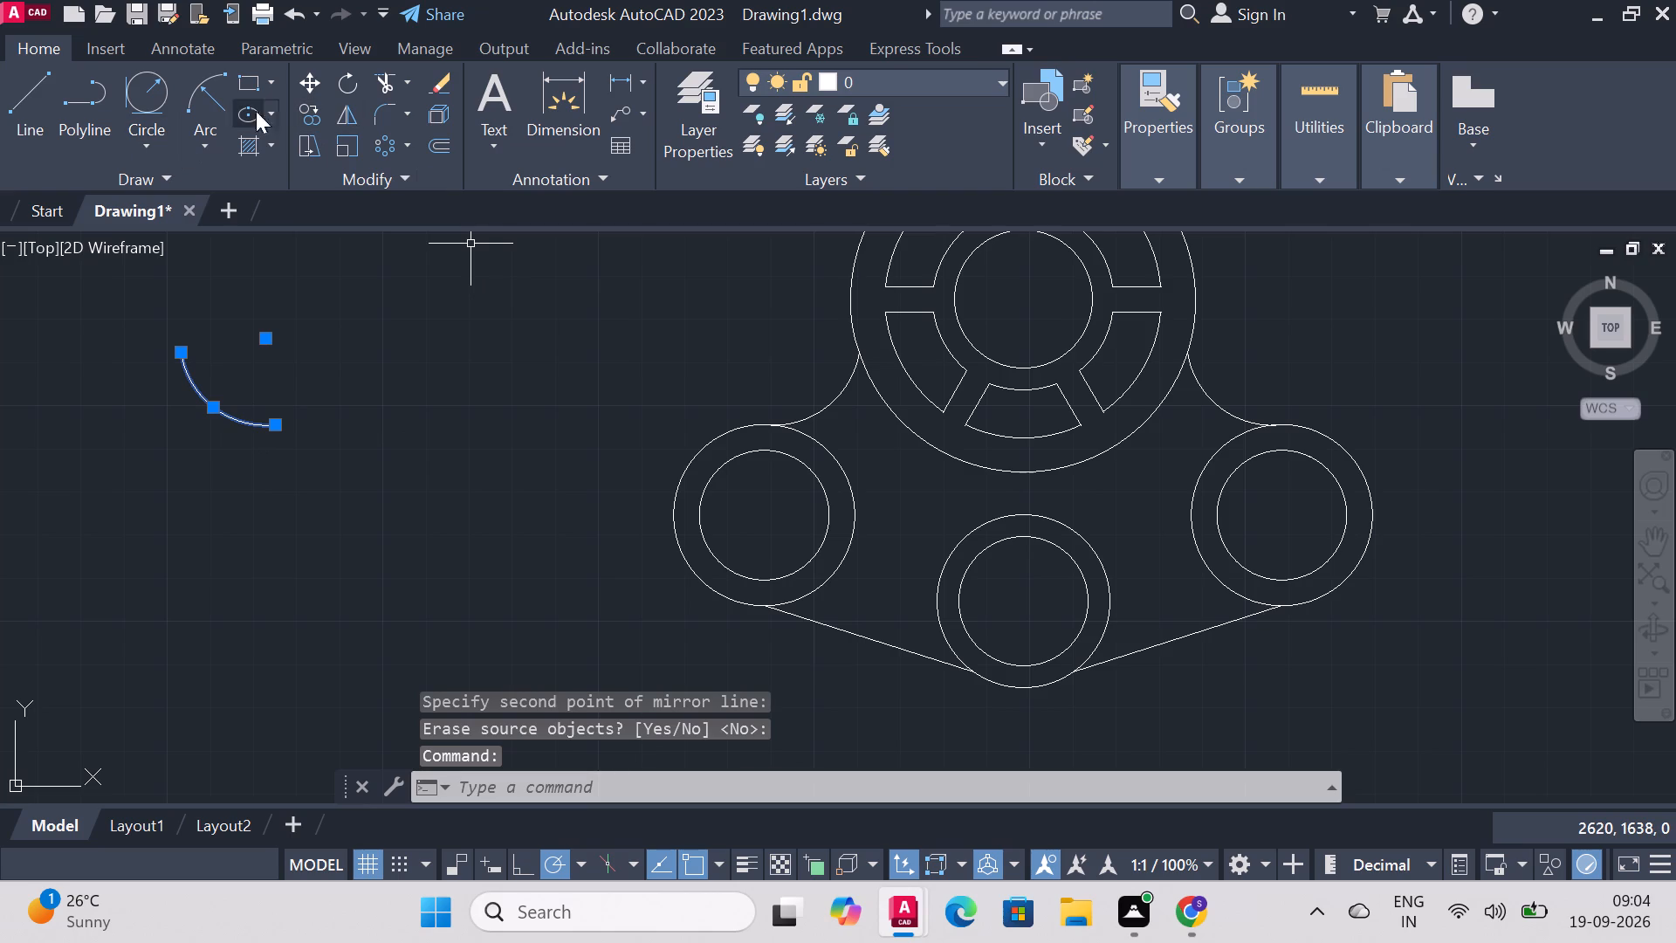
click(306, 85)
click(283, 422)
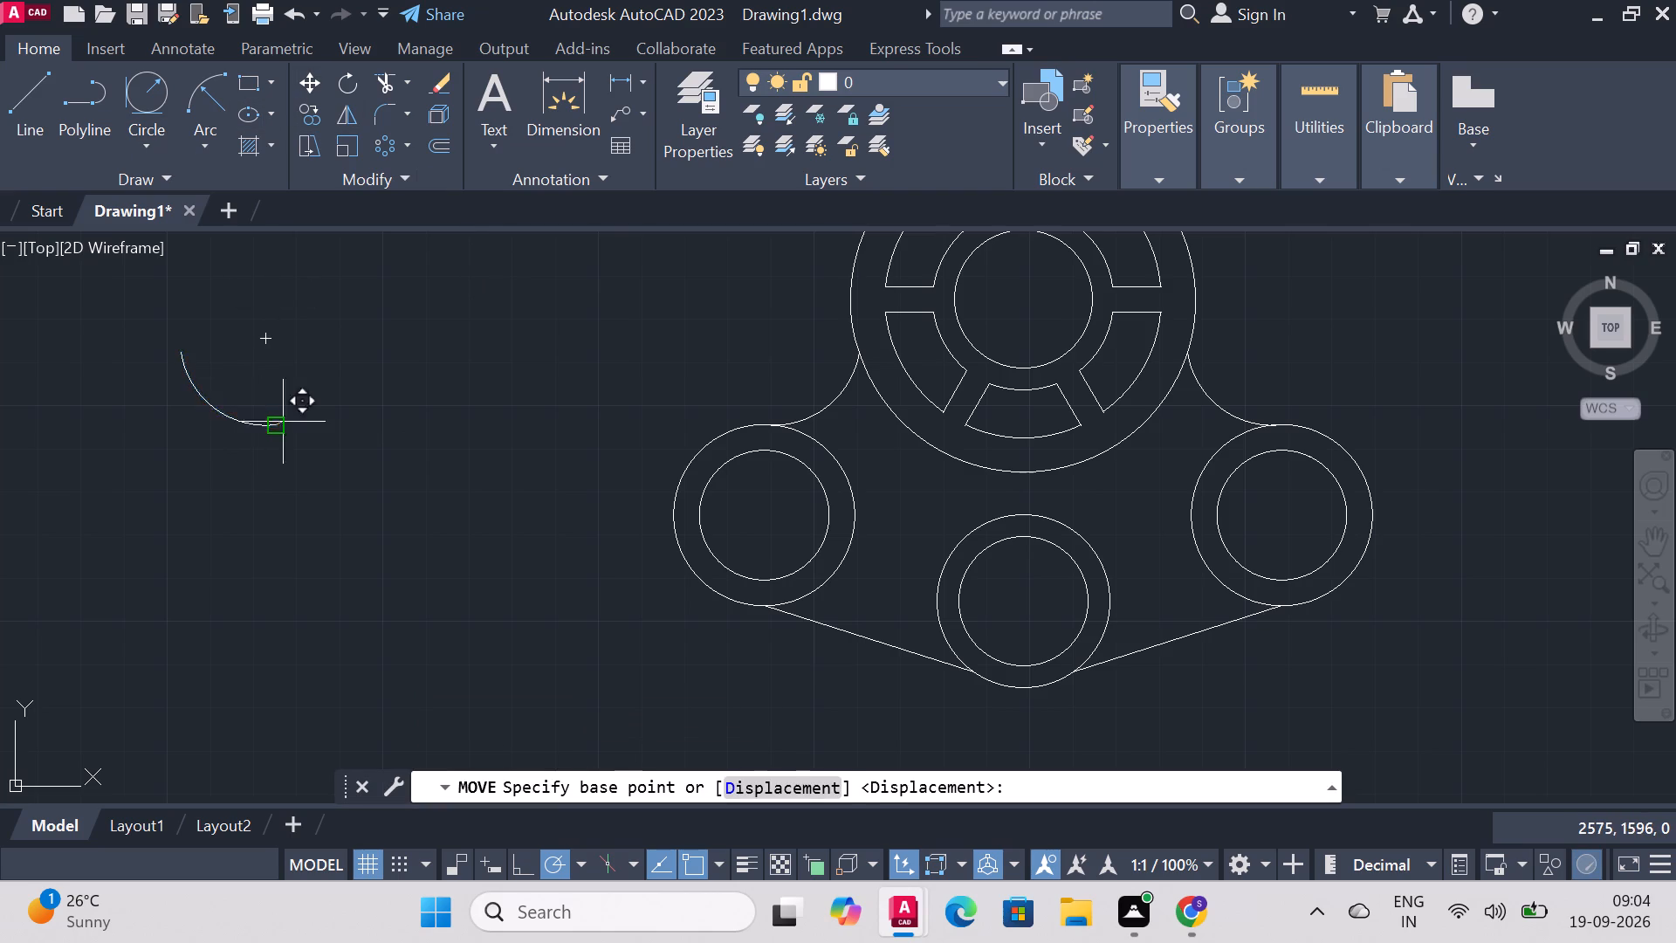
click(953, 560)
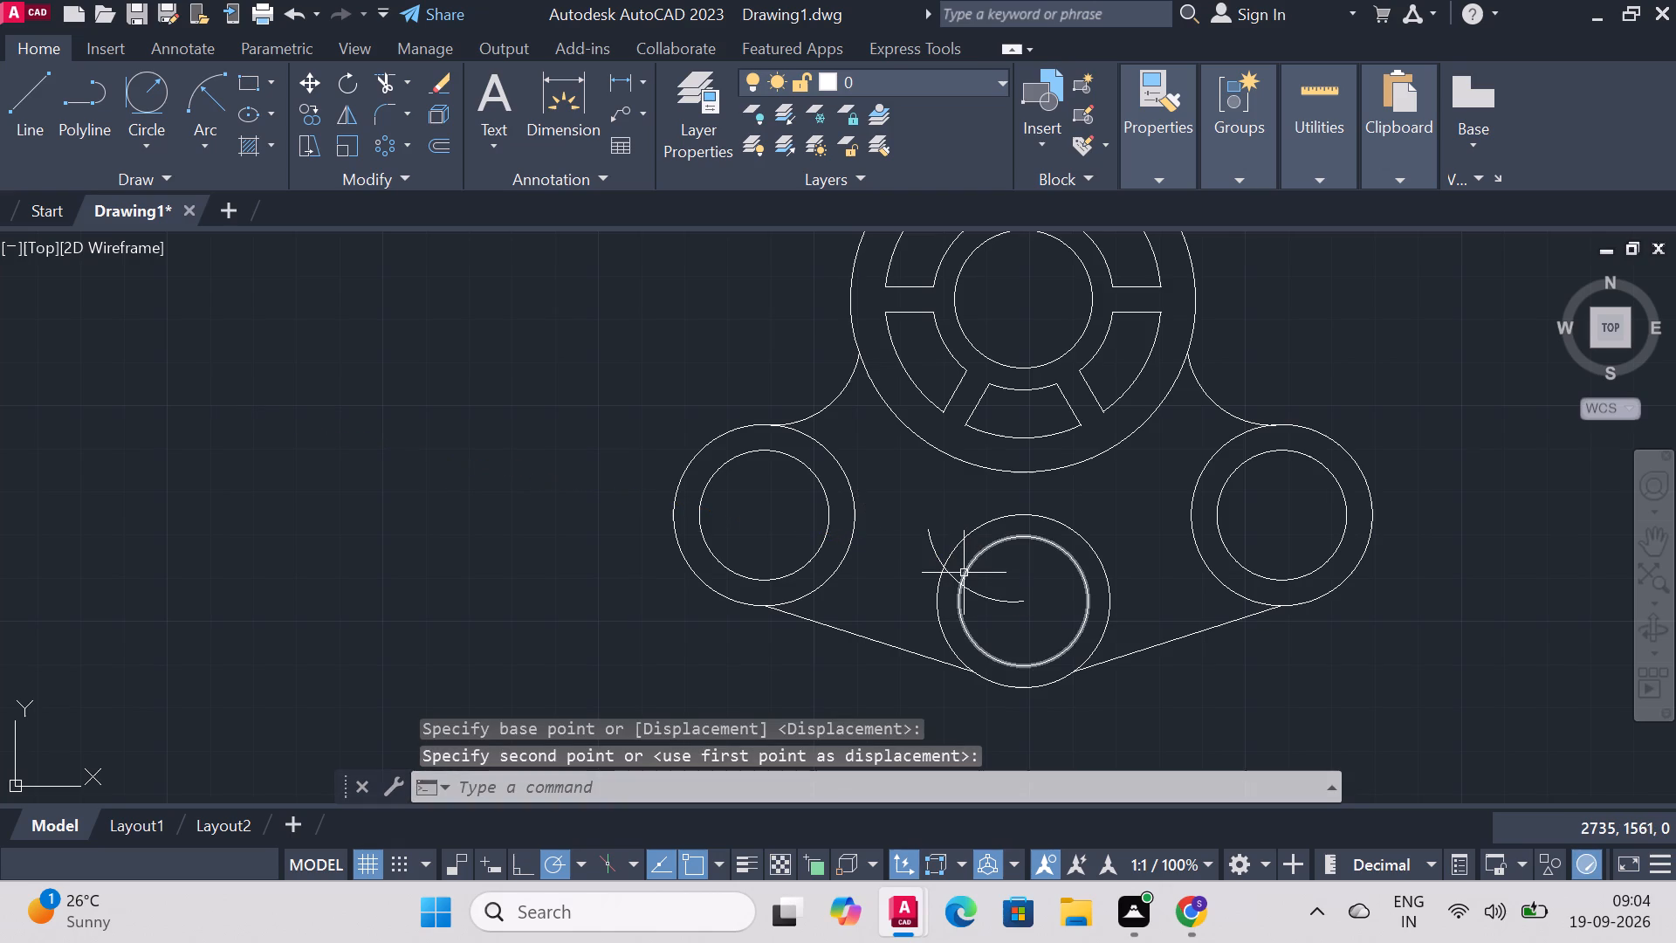
Move the mirrored arc by its upper end to just outside the left corner circle, so it spans the gap to the bottom circle.
drag(985, 595, 929, 581)
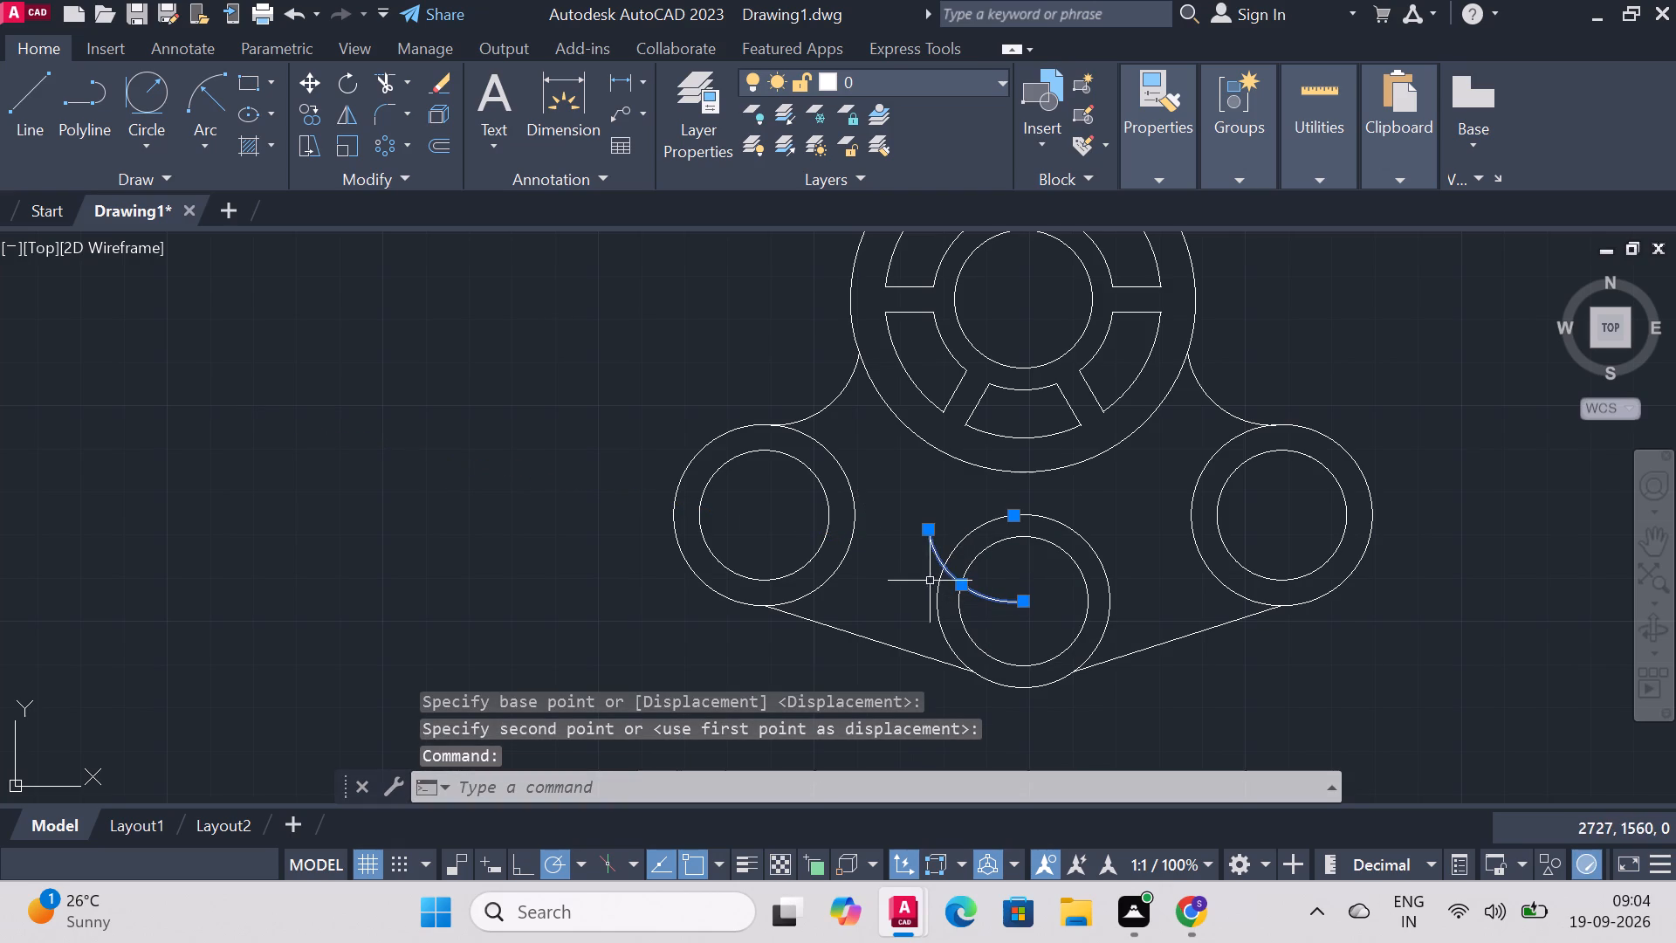
drag(929, 581, 928, 581)
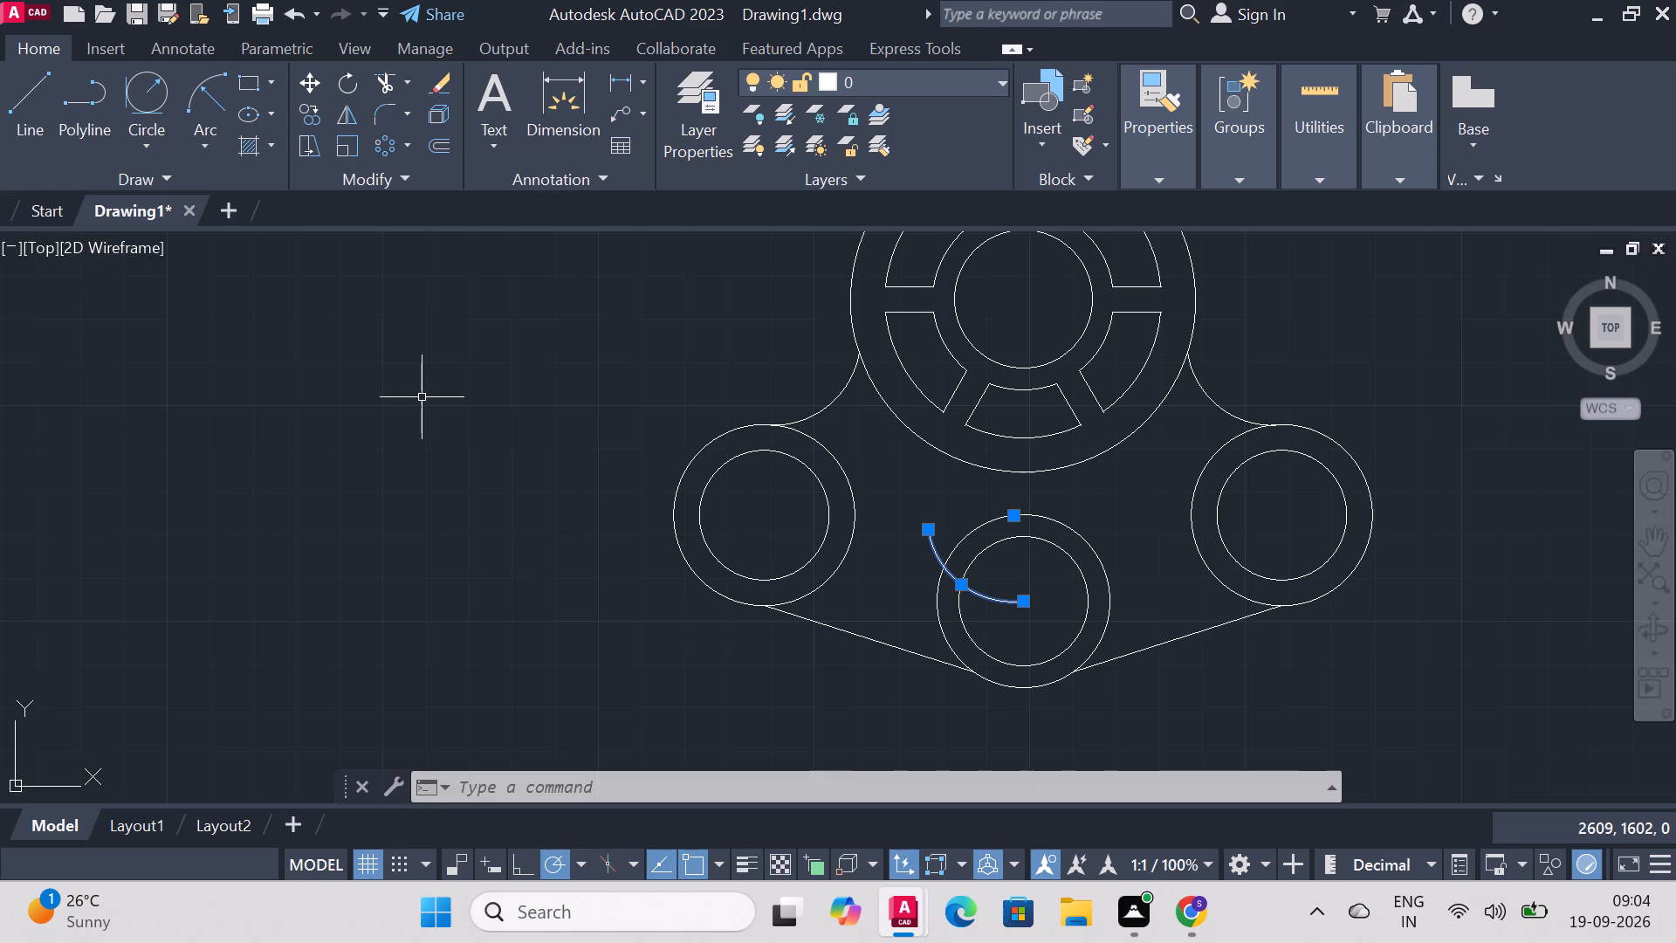
text(move)
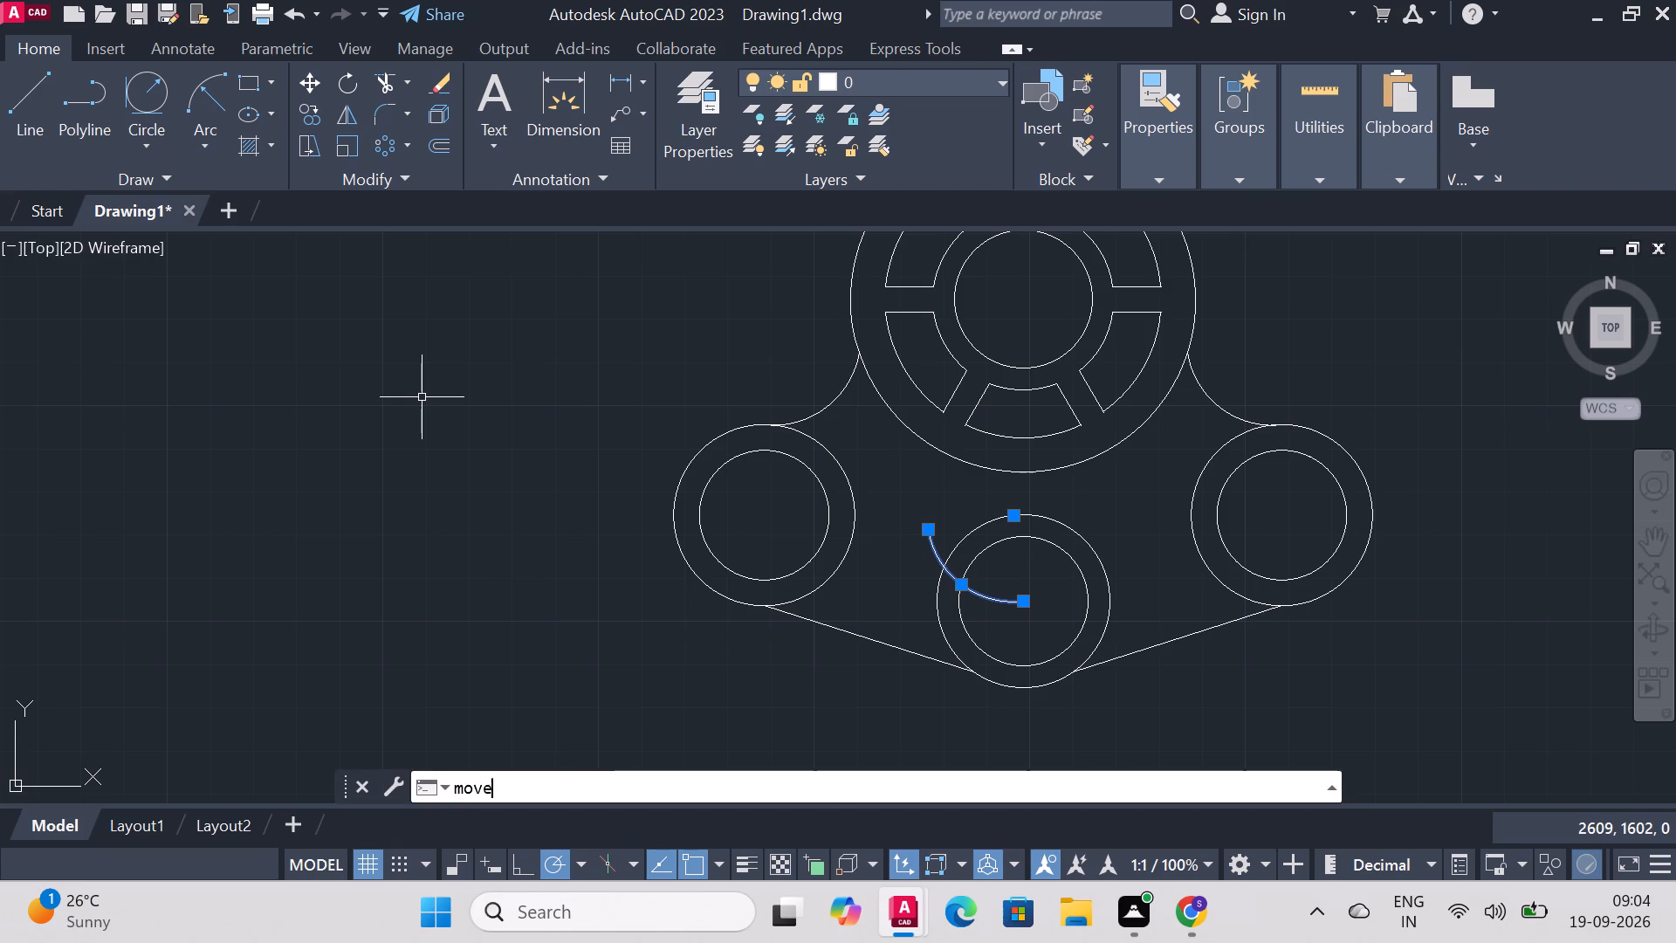
key(Return)
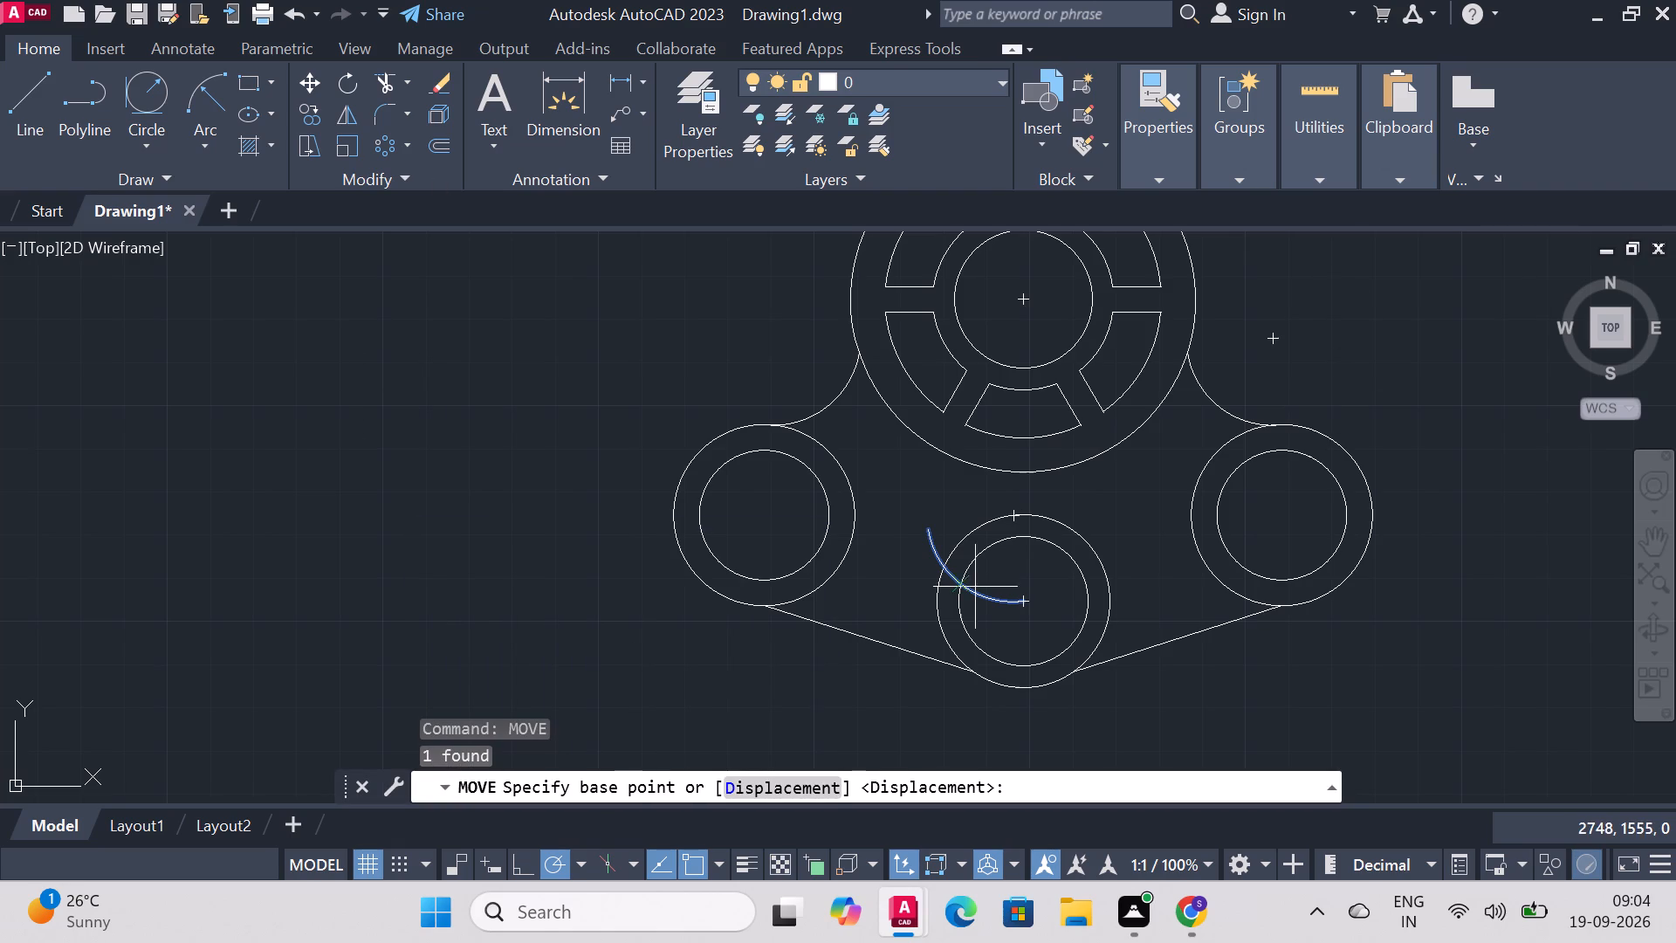
drag(931, 529, 843, 471)
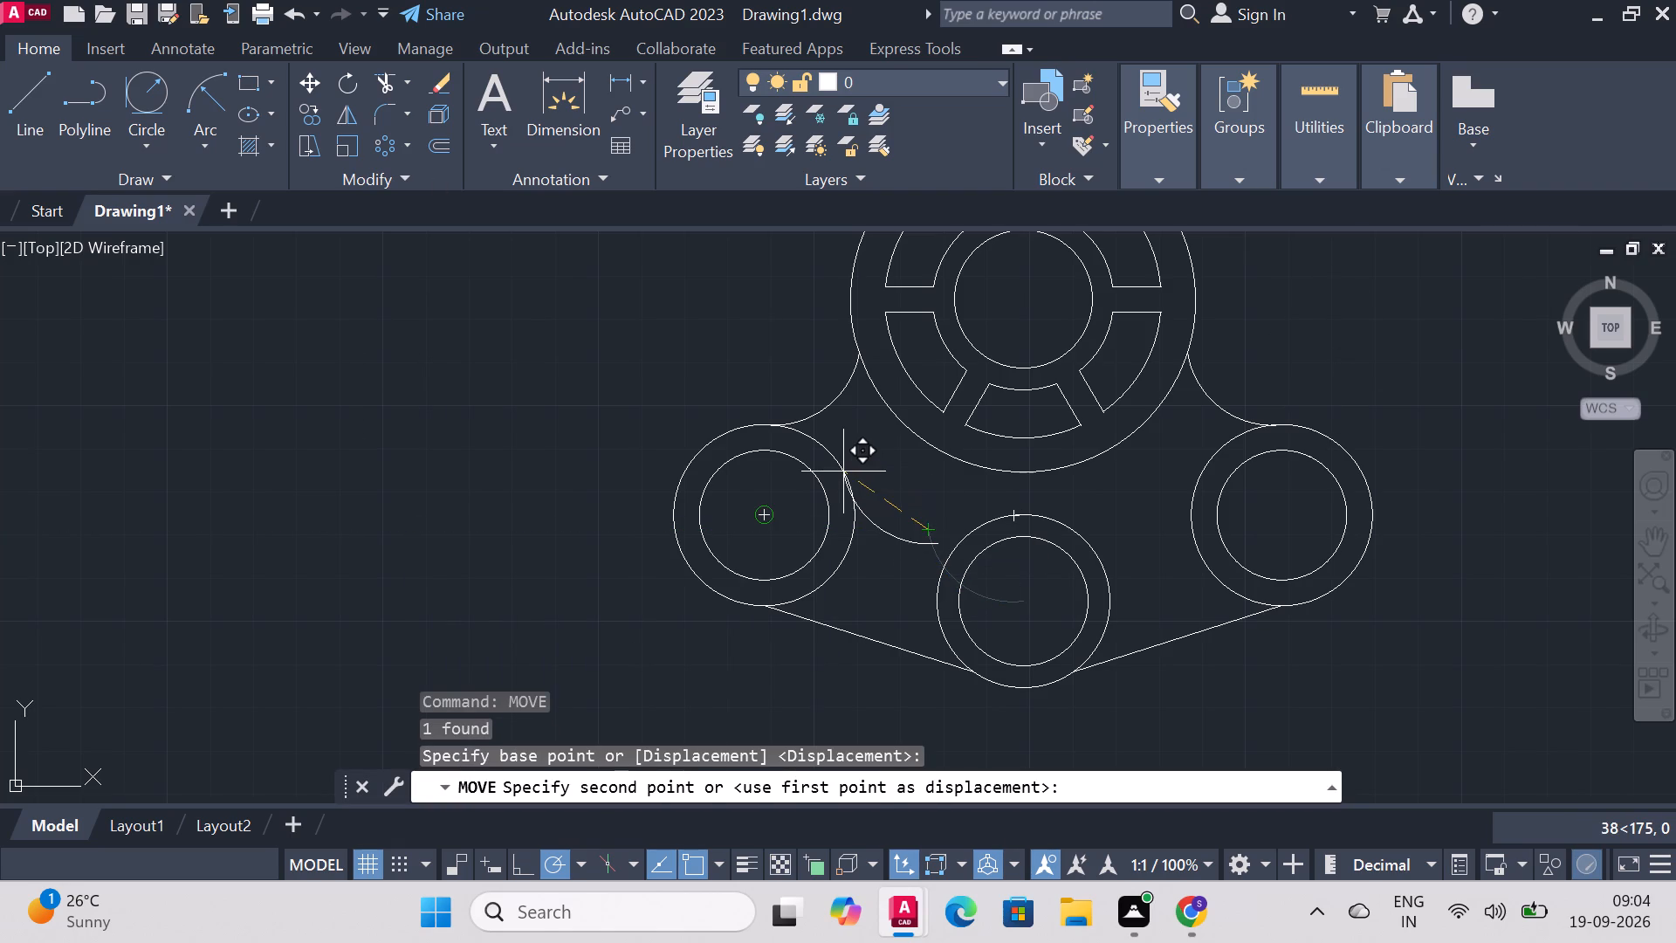
drag(843, 471, 851, 452)
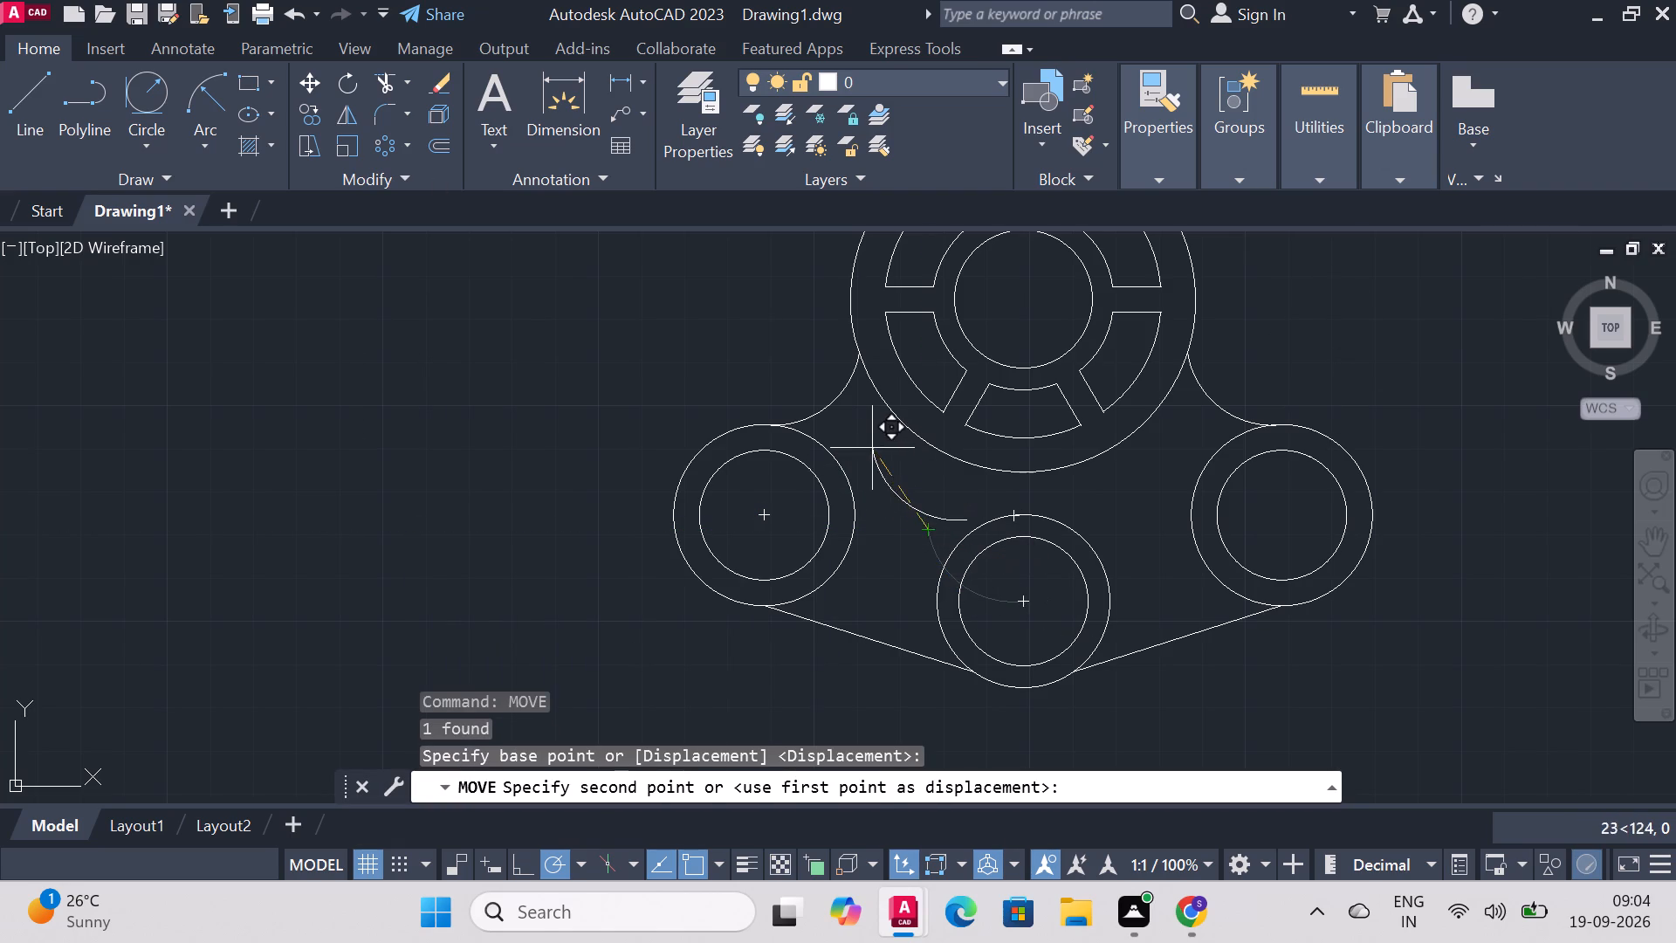
click(866, 465)
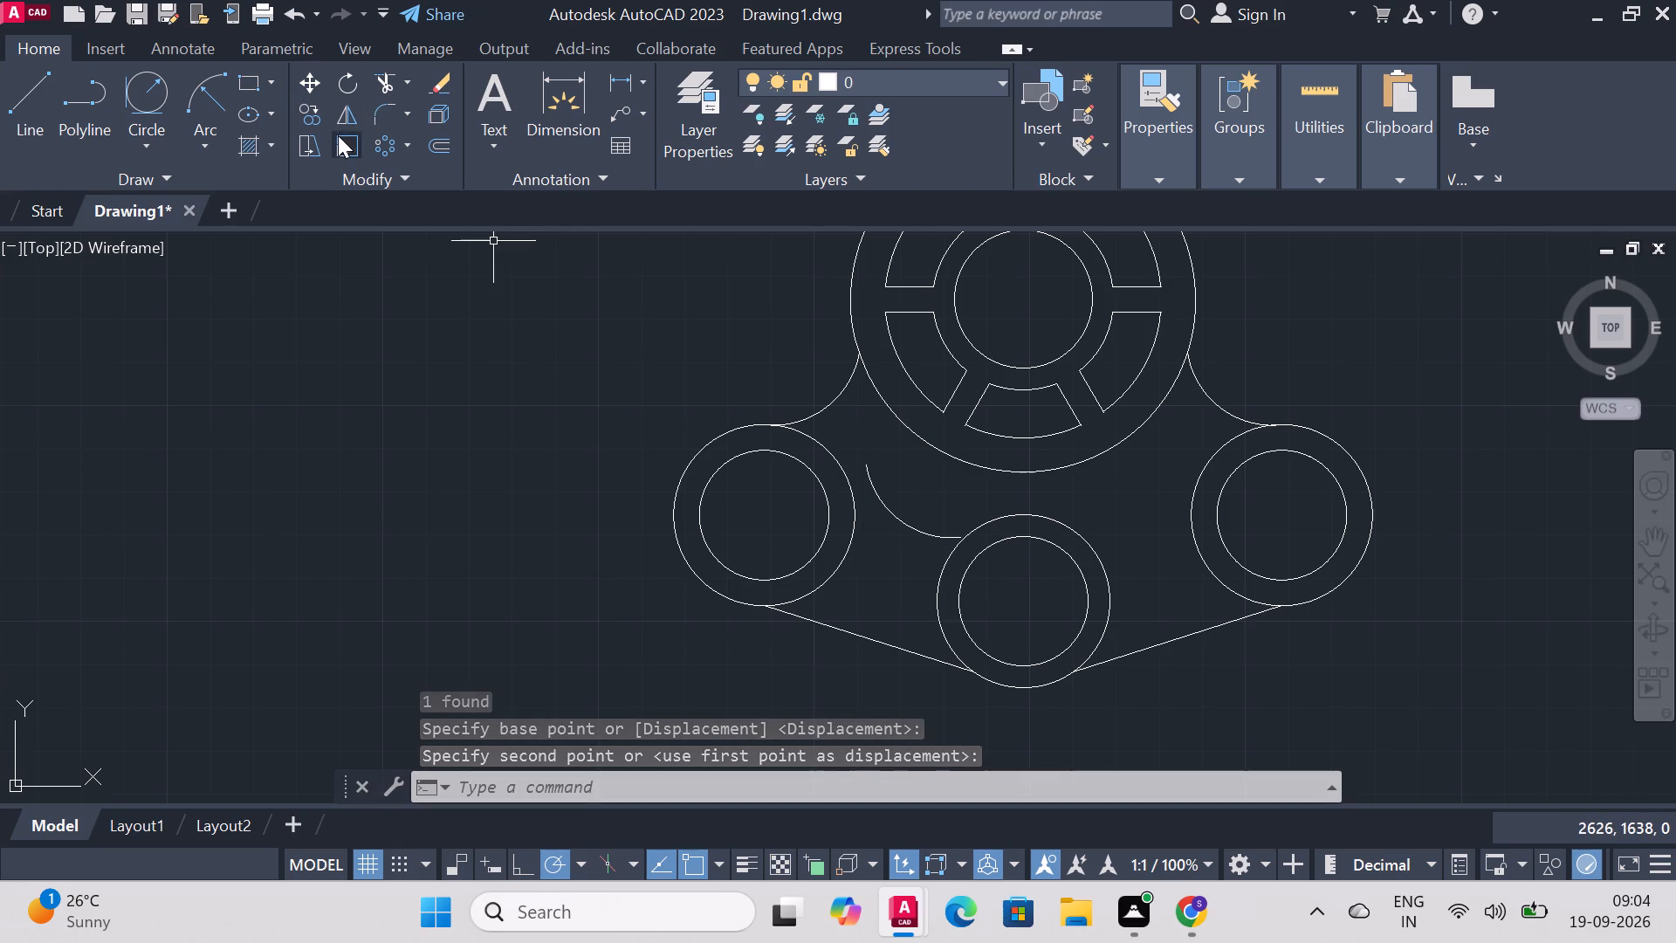
Rotate the mirrored arc about its upper left end by about 94°, freehand.
click(346, 85)
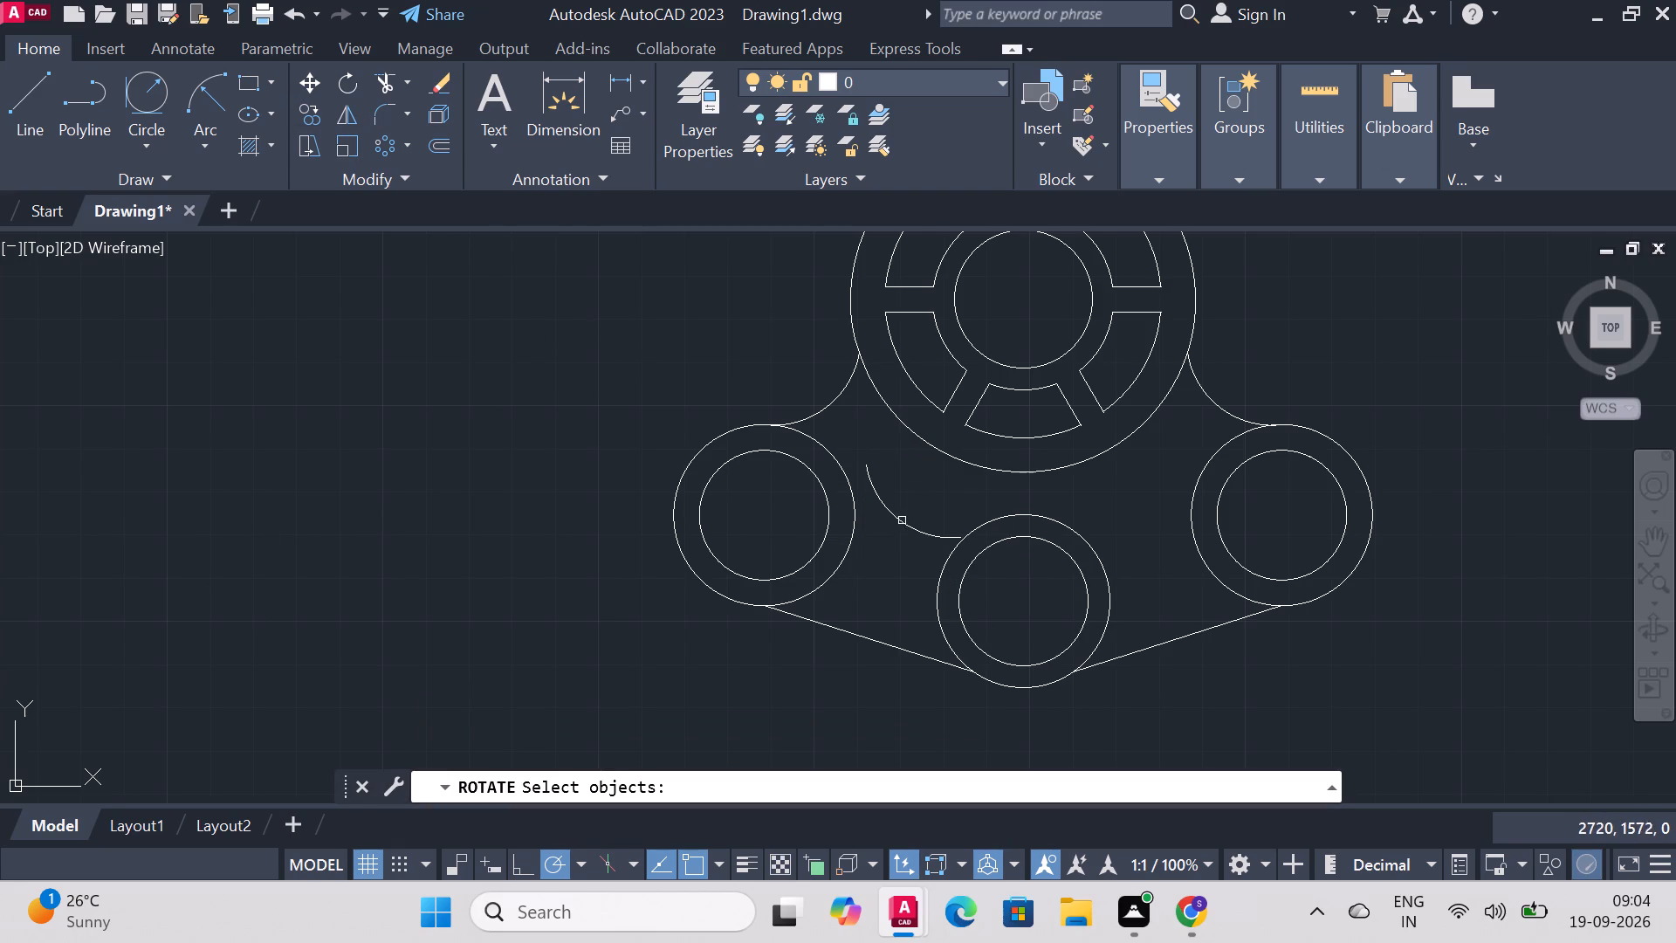
click(902, 514)
click(894, 520)
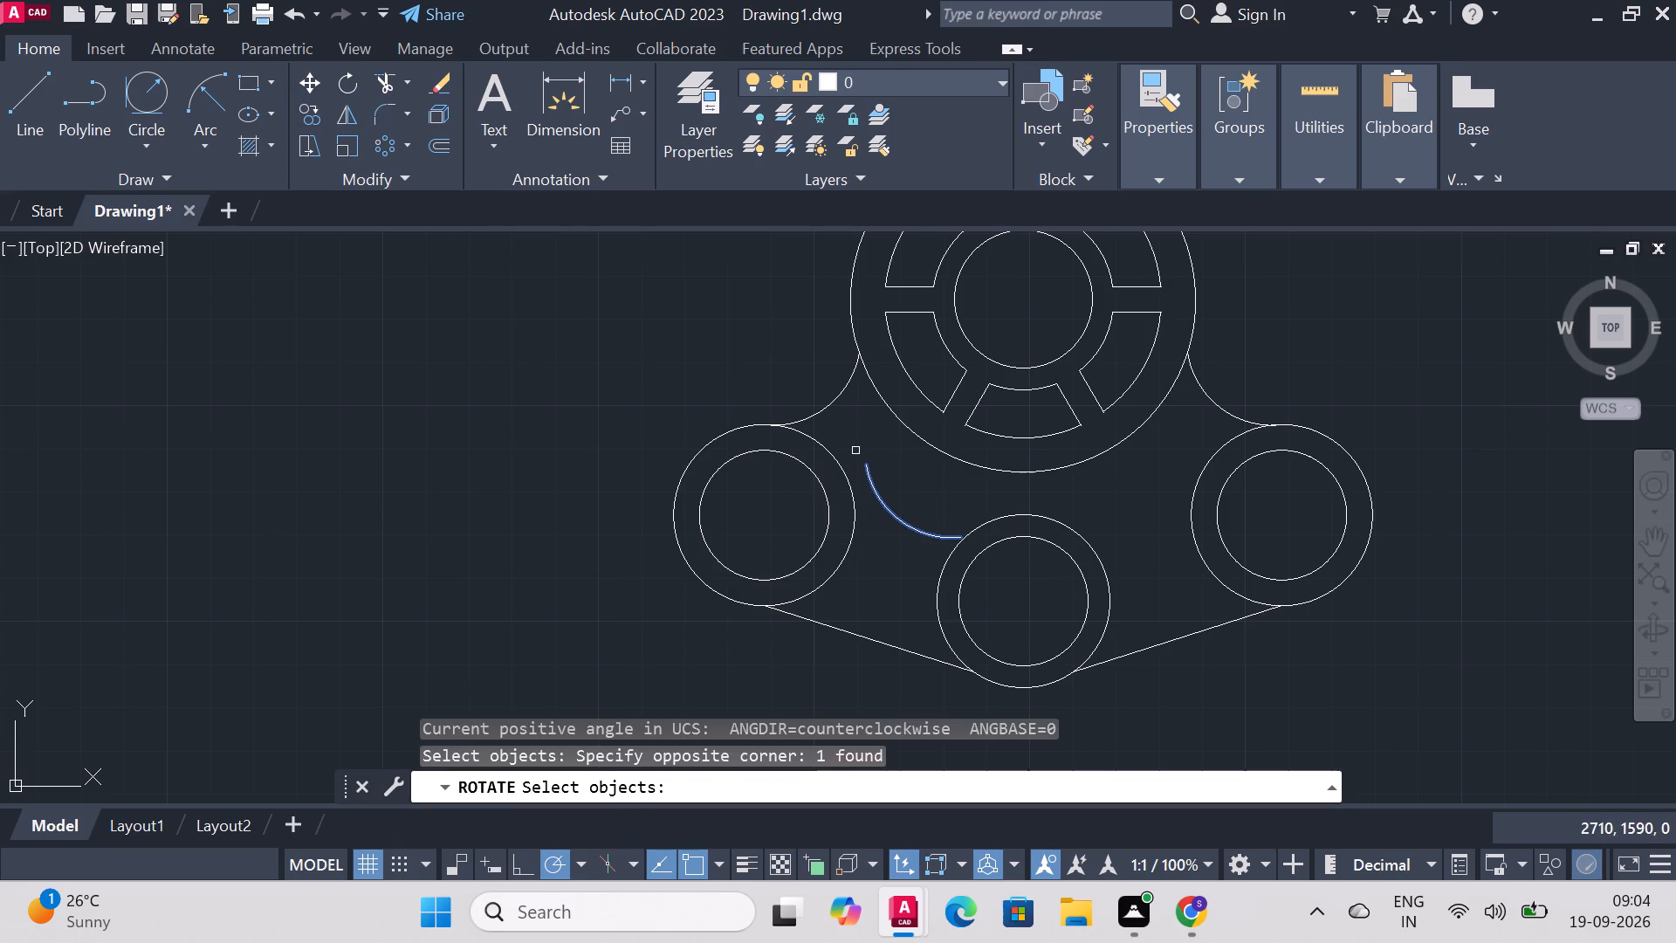
right_click(451, 359)
drag(870, 464, 877, 470)
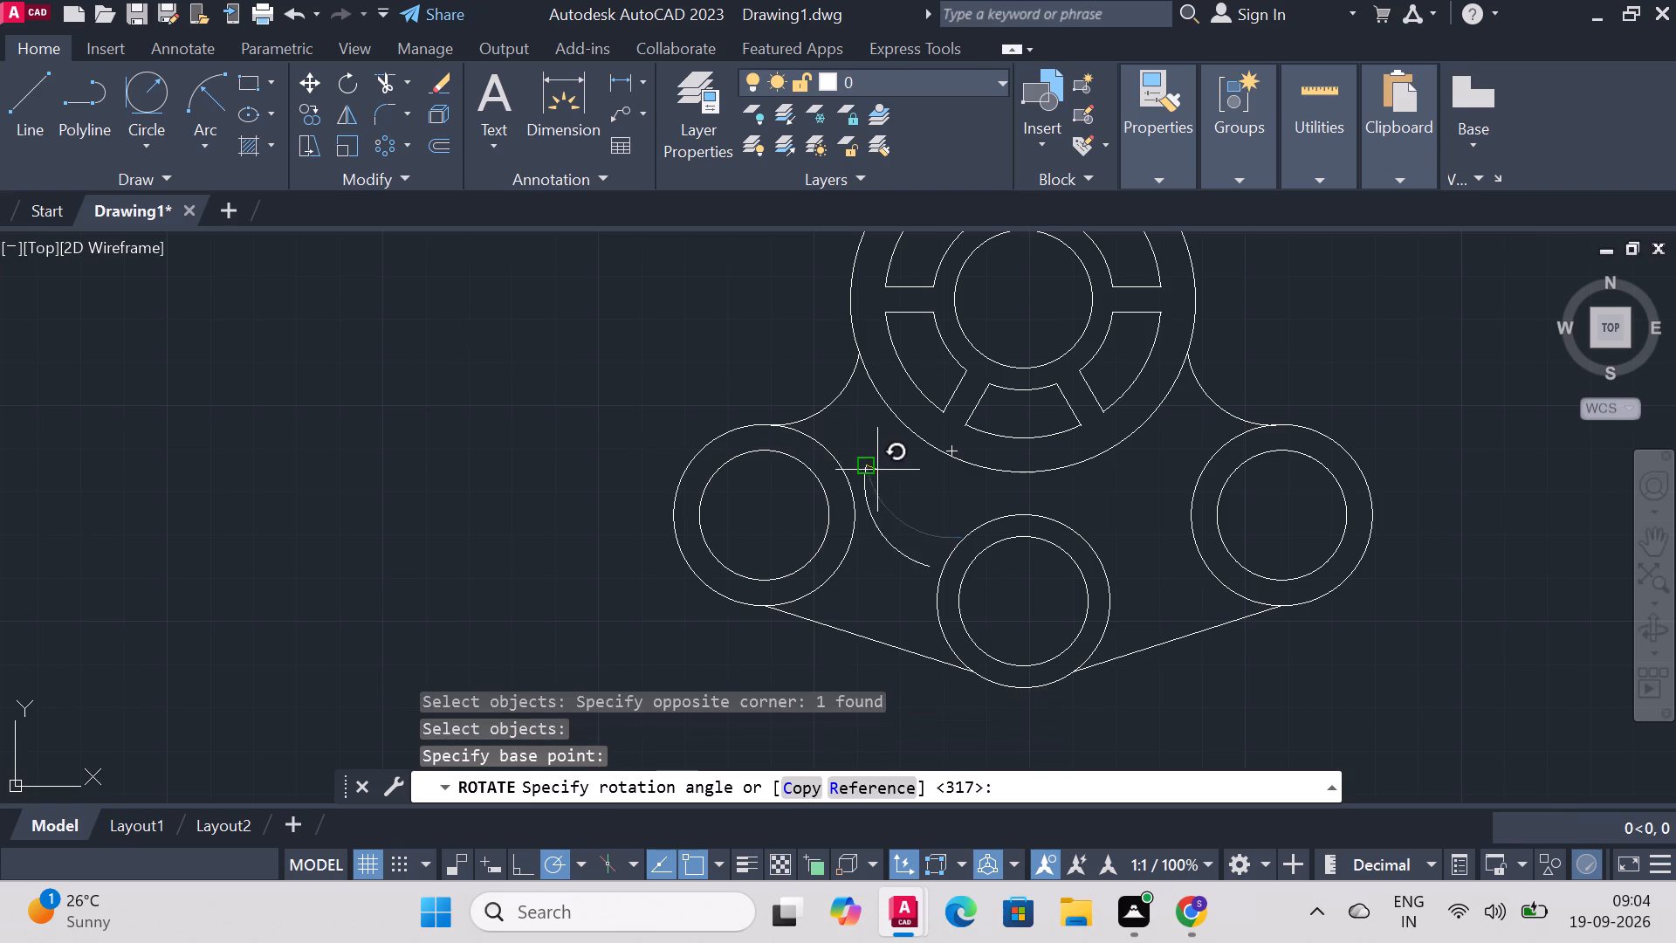
drag(877, 470, 922, 441)
click(917, 440)
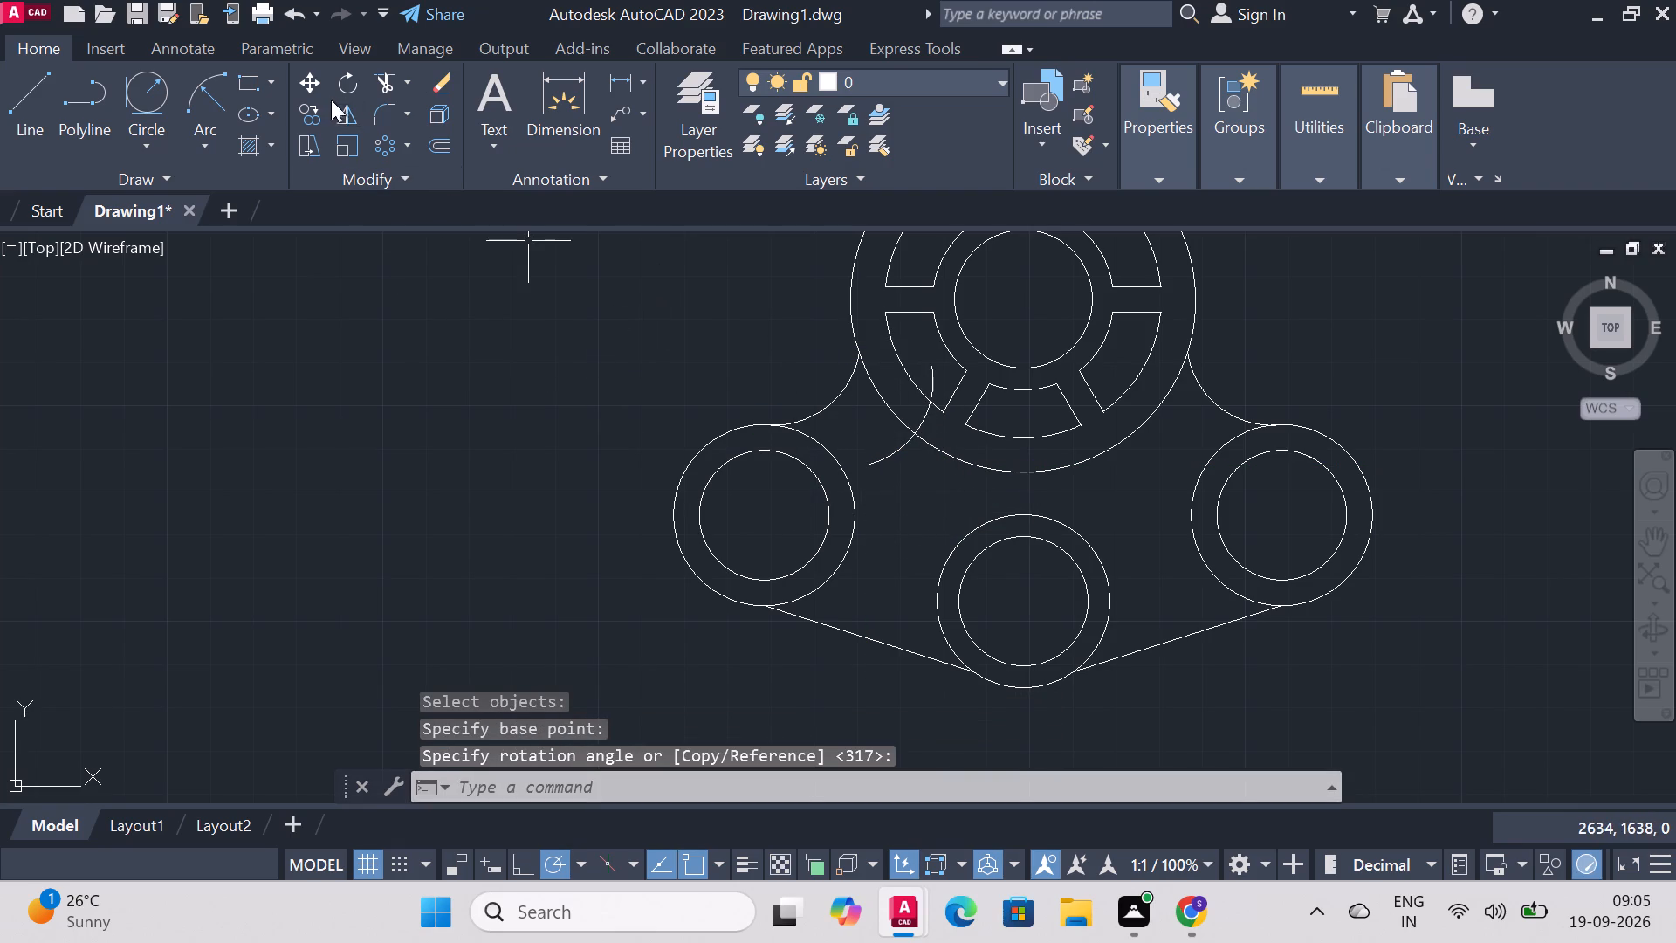
Rotate the arc again about the same end by about 292°, so that it bows downward between the wheel and the bottom circle.
right_click(567, 342)
click(664, 365)
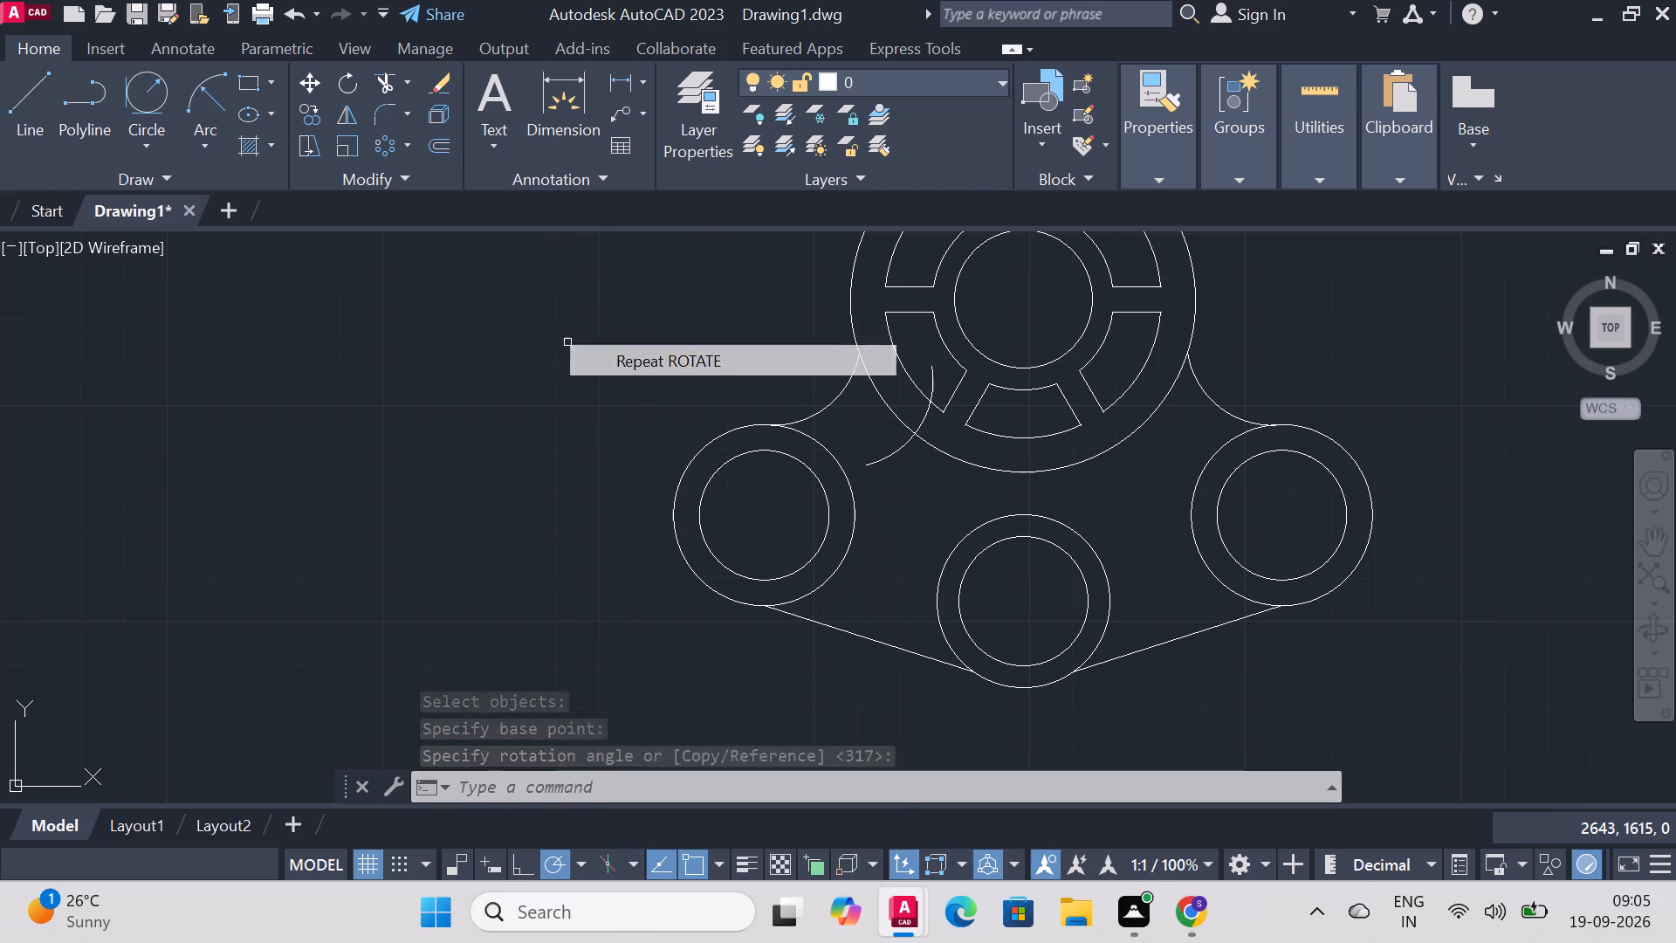
drag(913, 444, 912, 467)
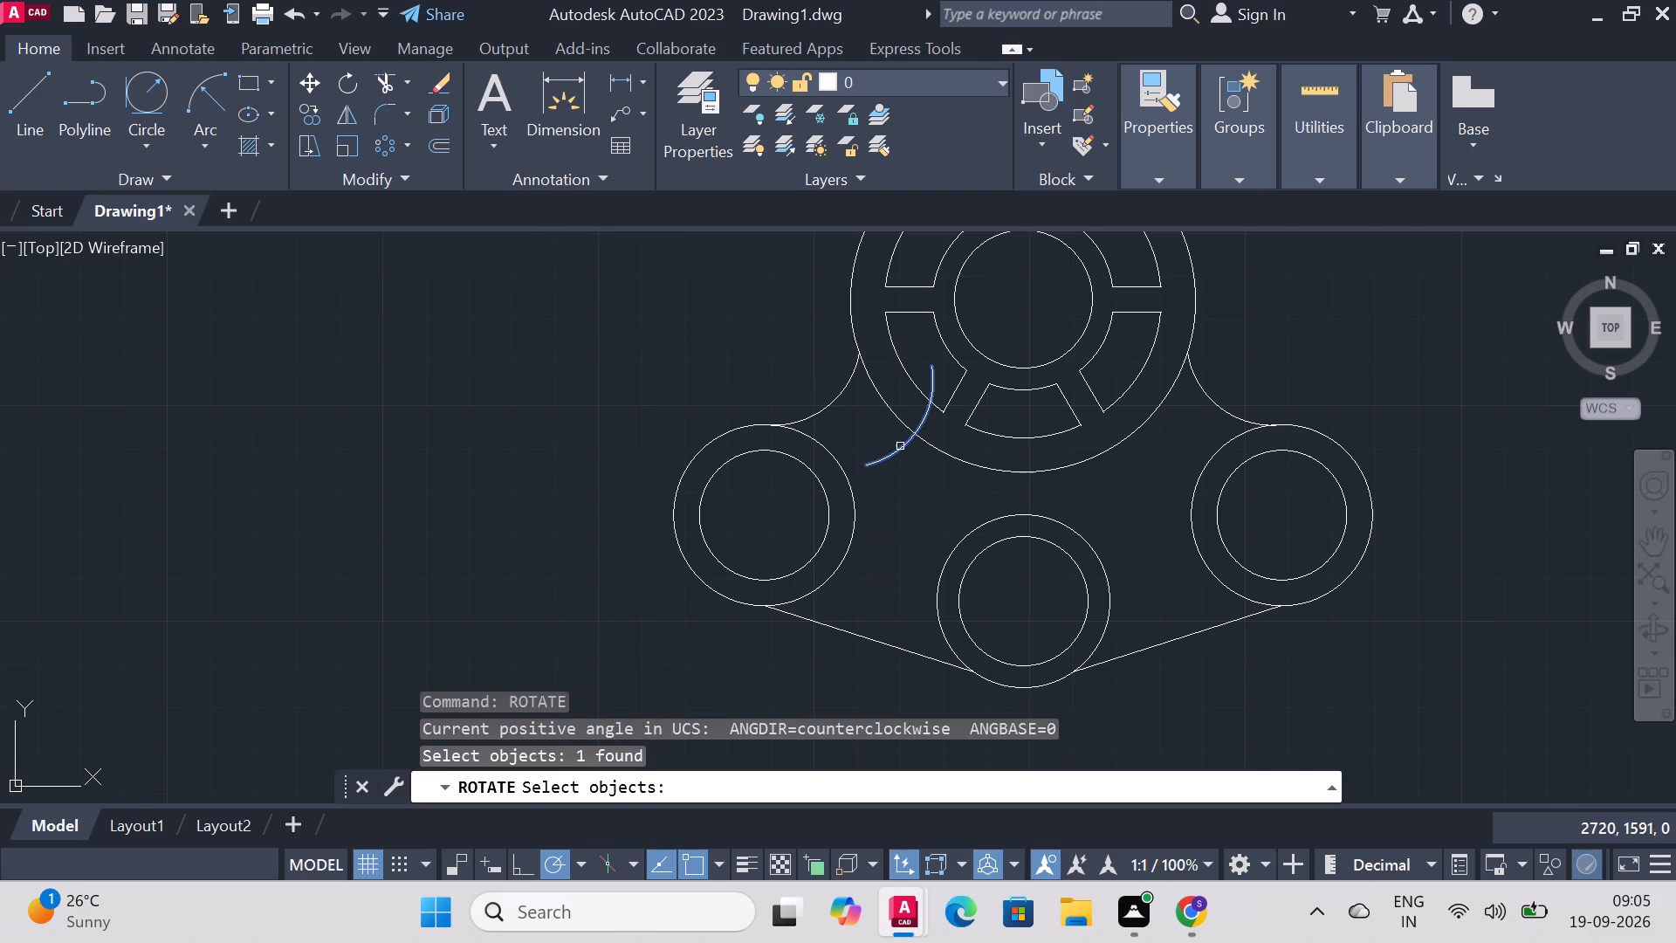
right_click(900, 446)
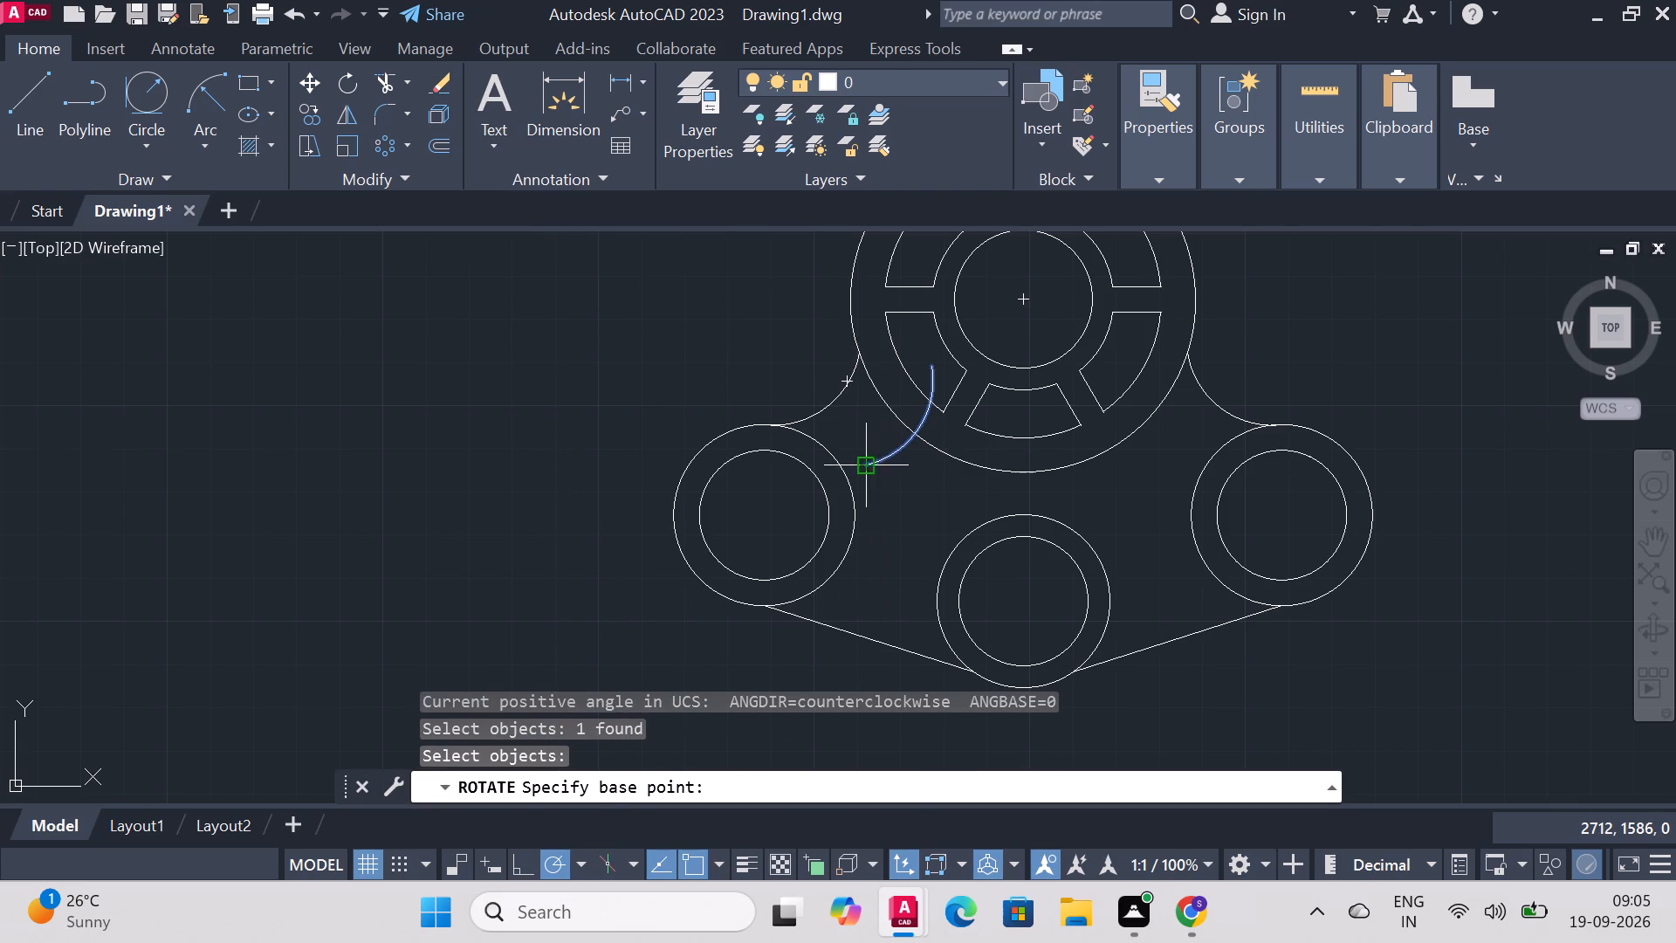
drag(868, 468, 880, 500)
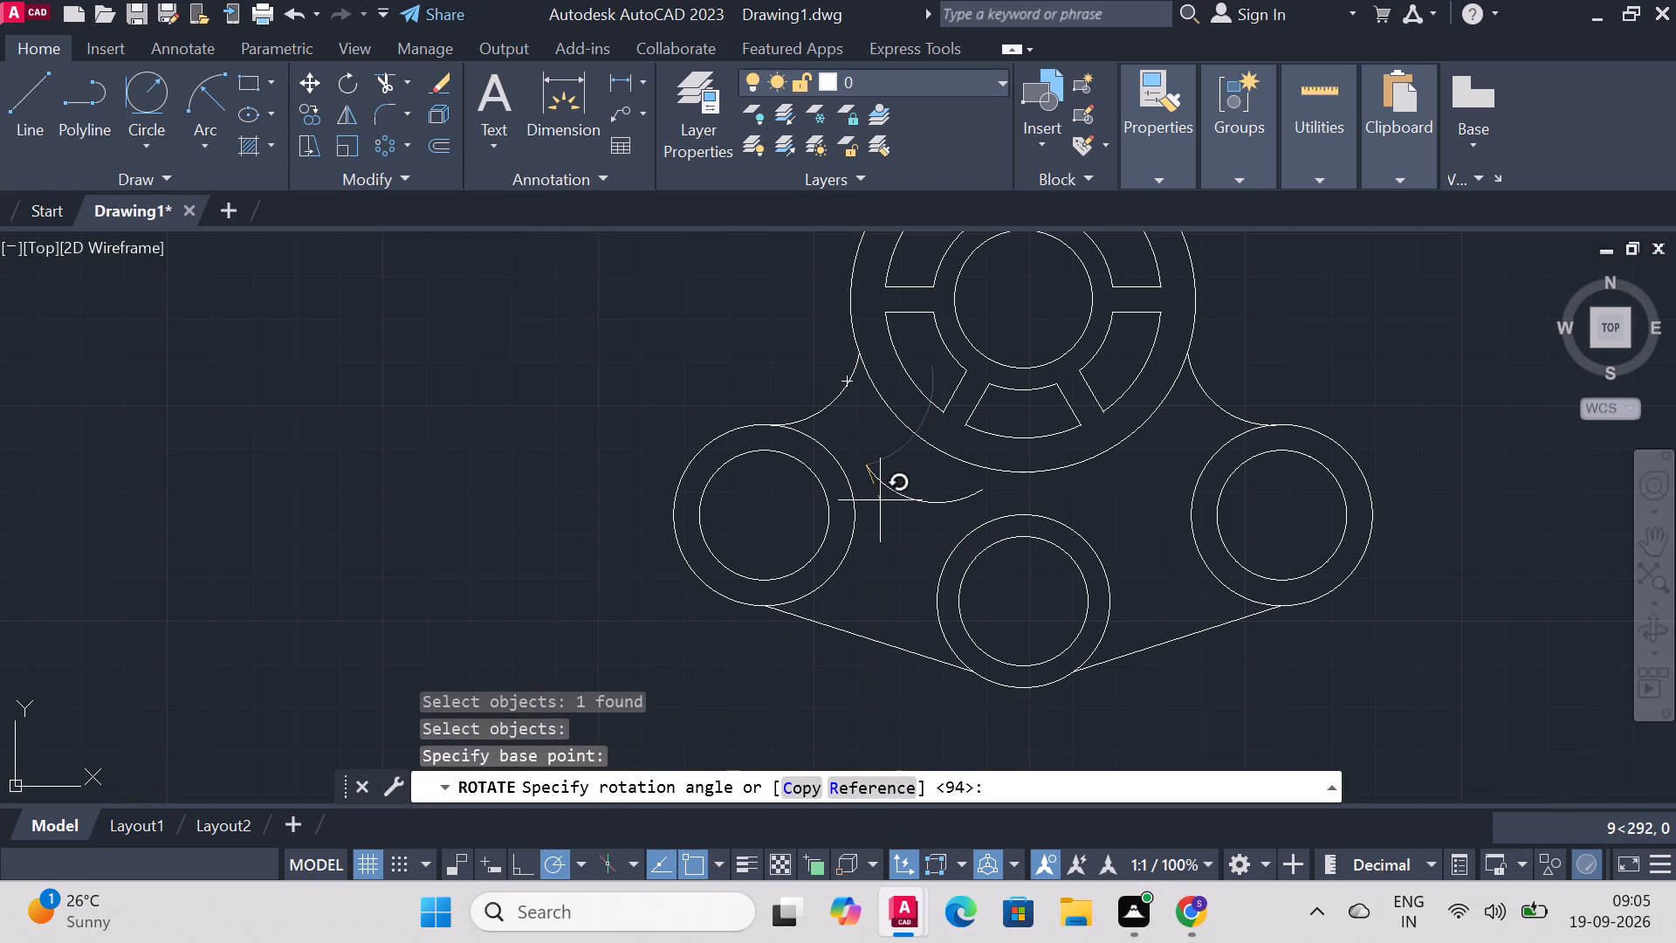
click(880, 499)
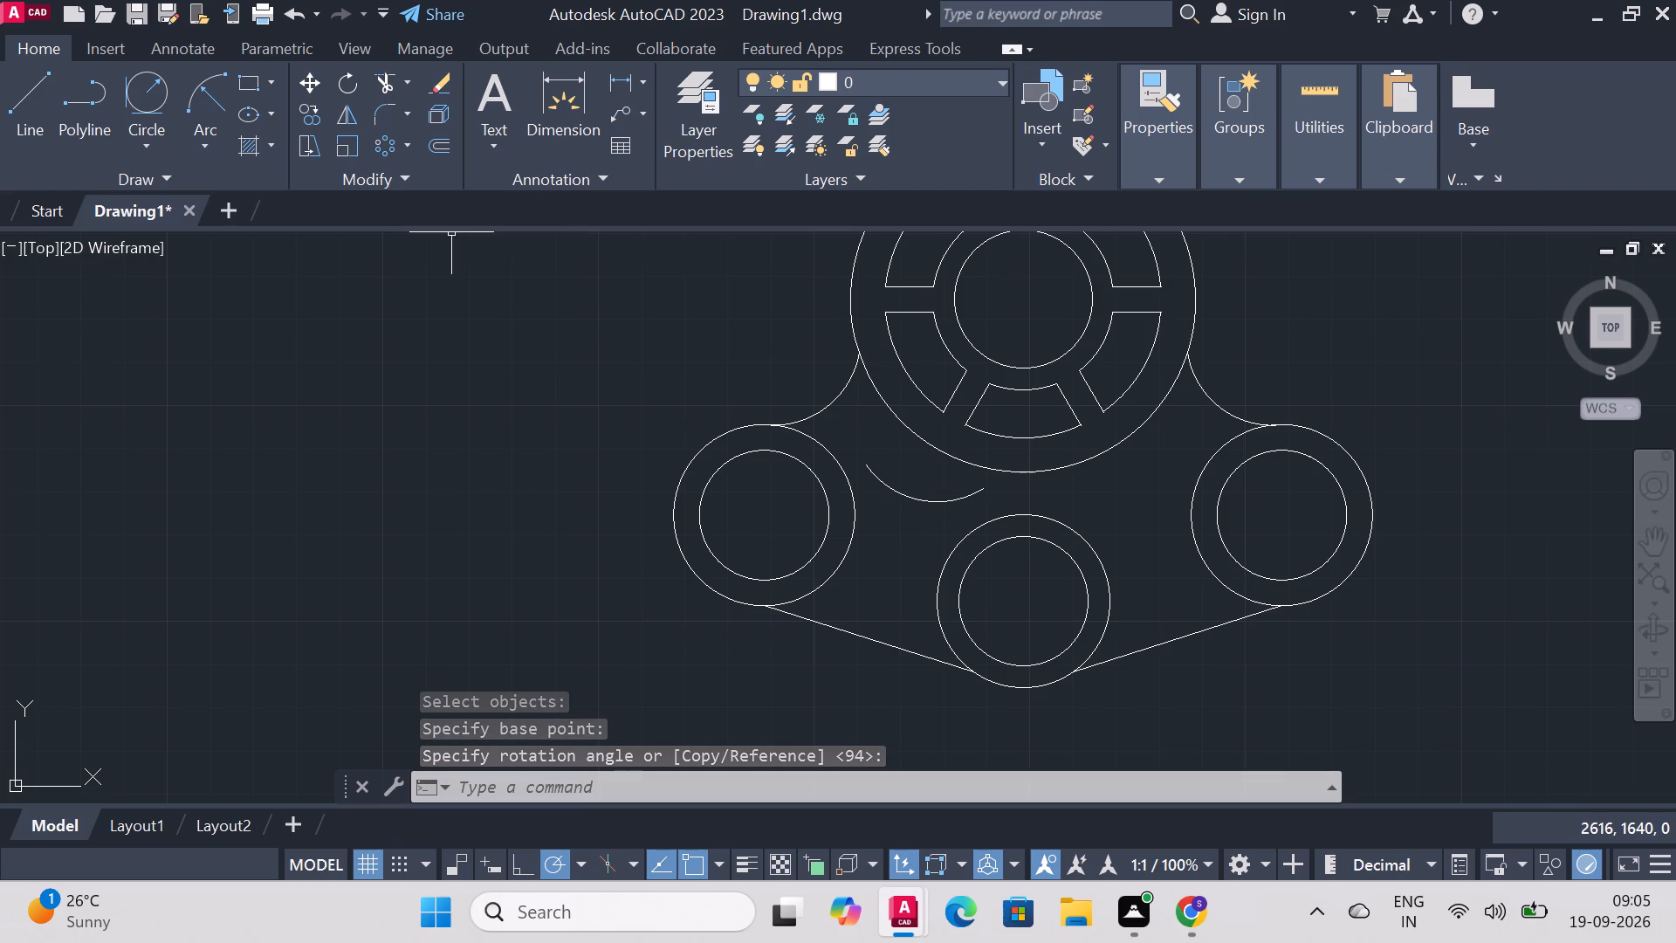
Move the arc by its right end to the centre of the bottom circles.
click(311, 83)
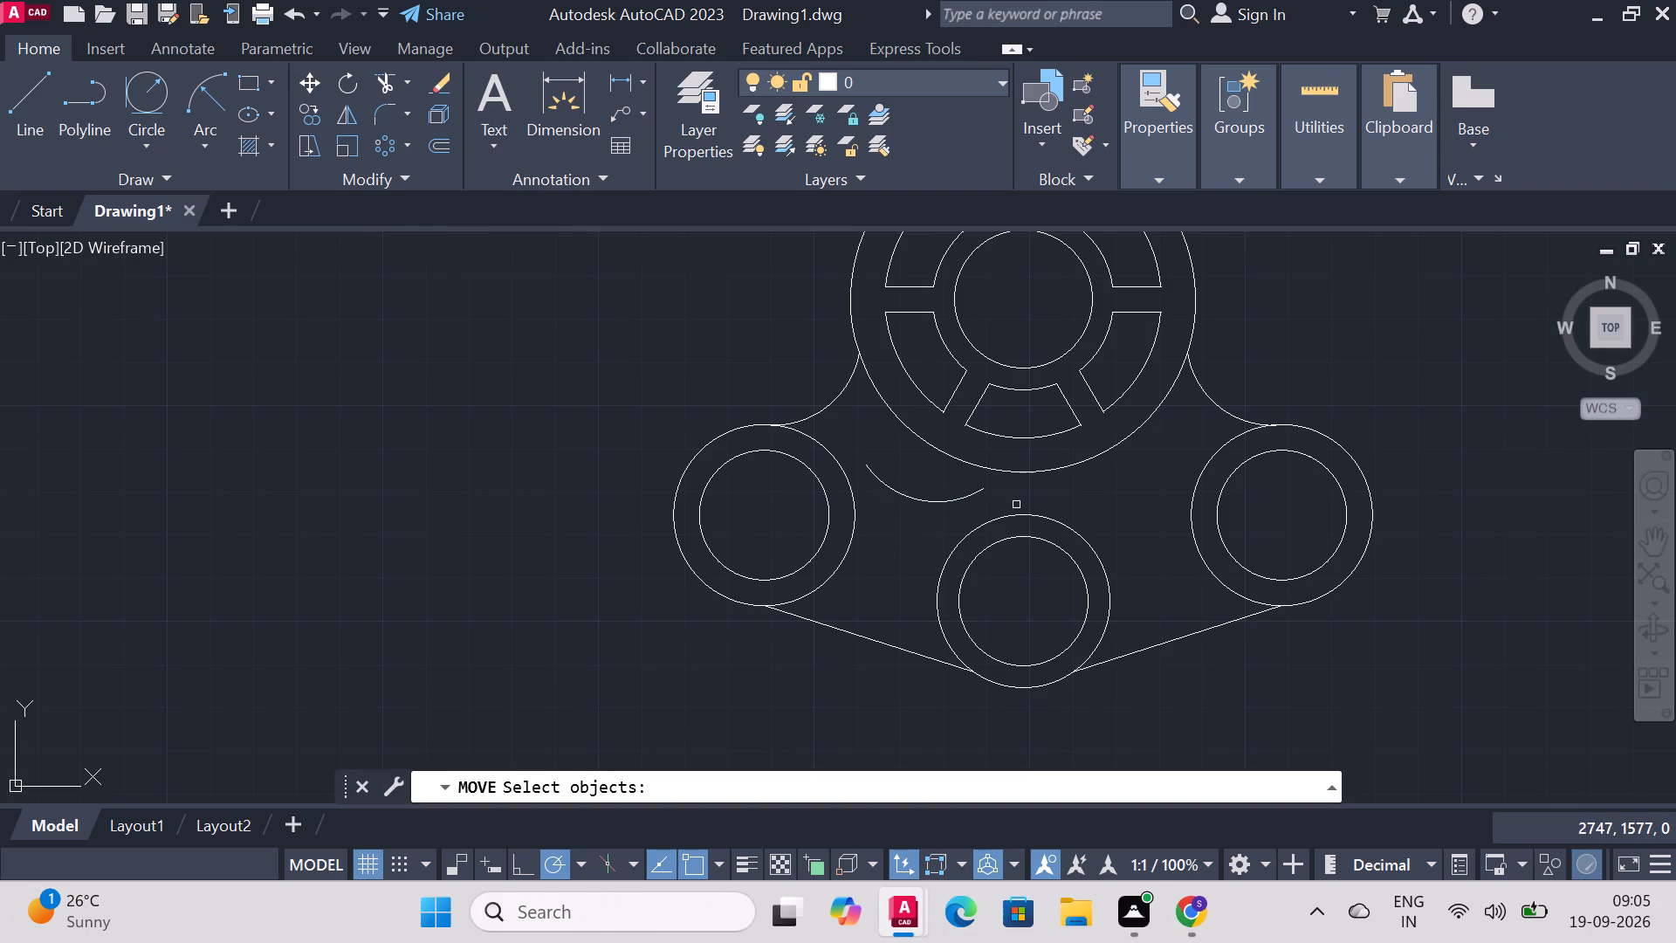
click(970, 494)
right_click(970, 494)
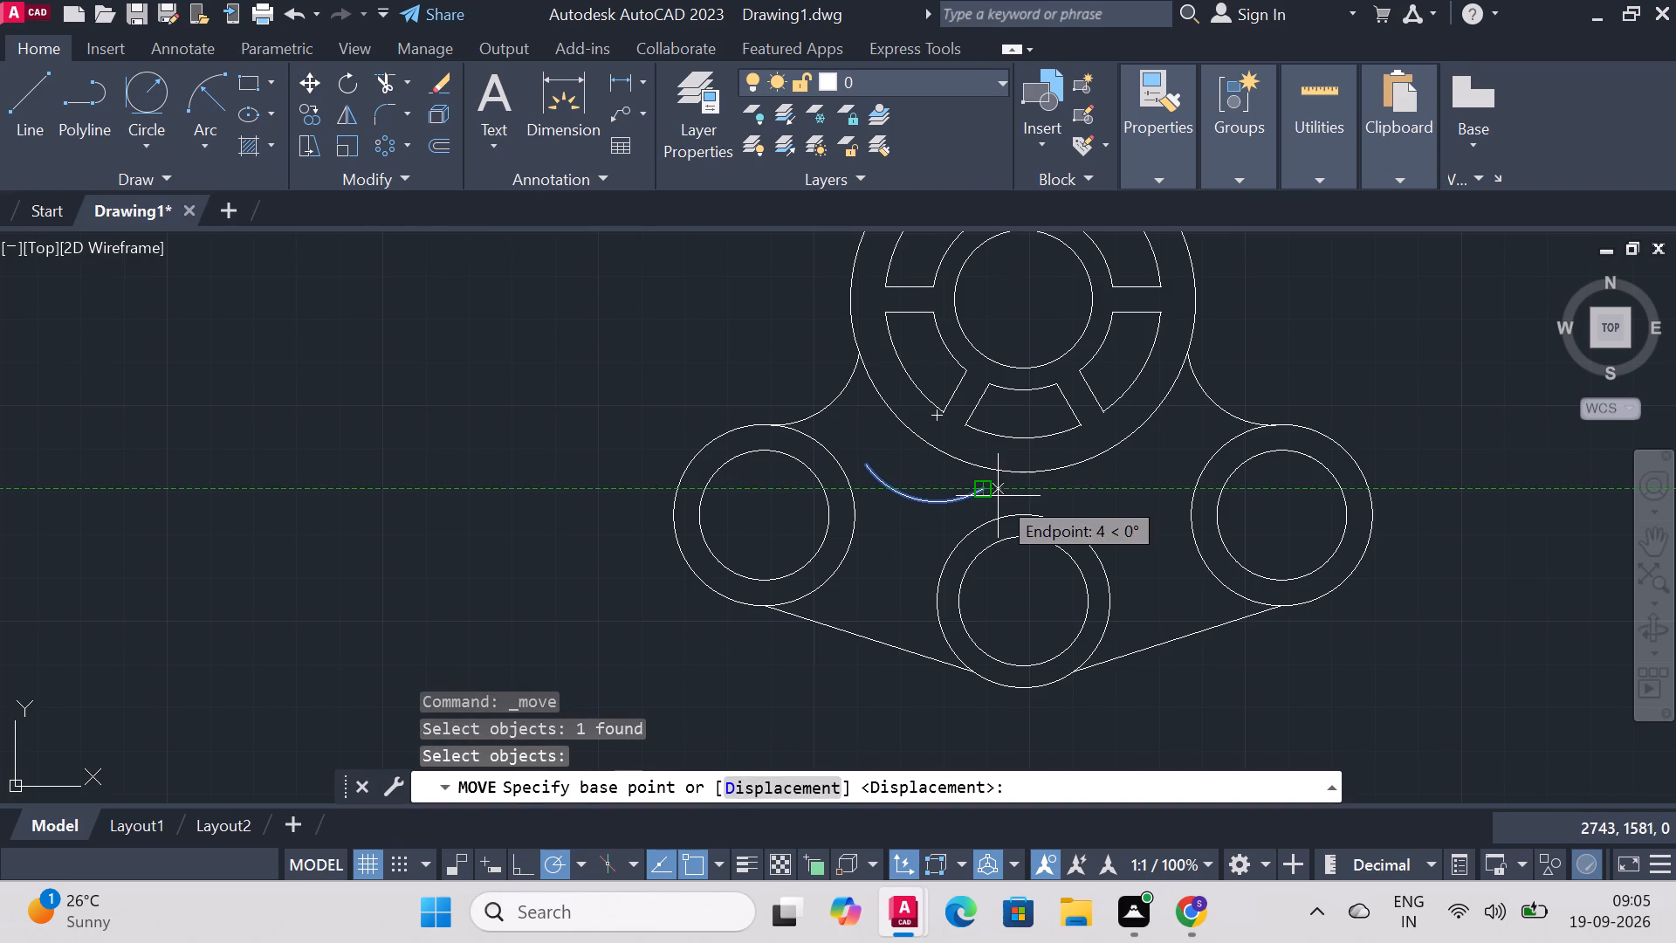
click(986, 489)
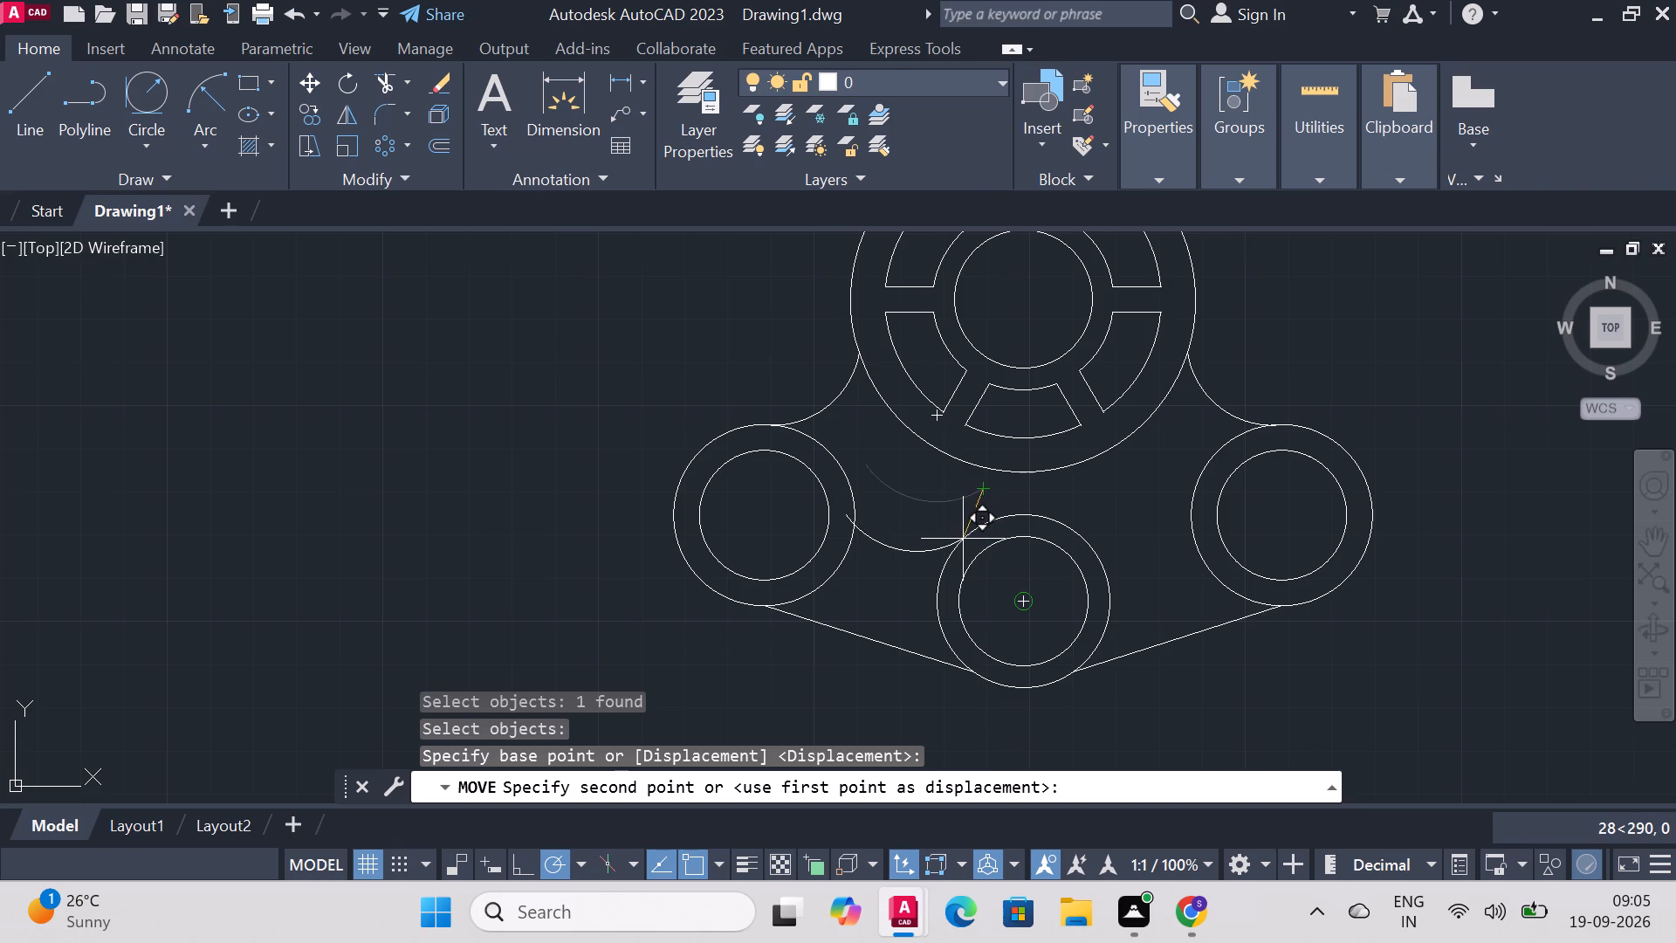
click(963, 540)
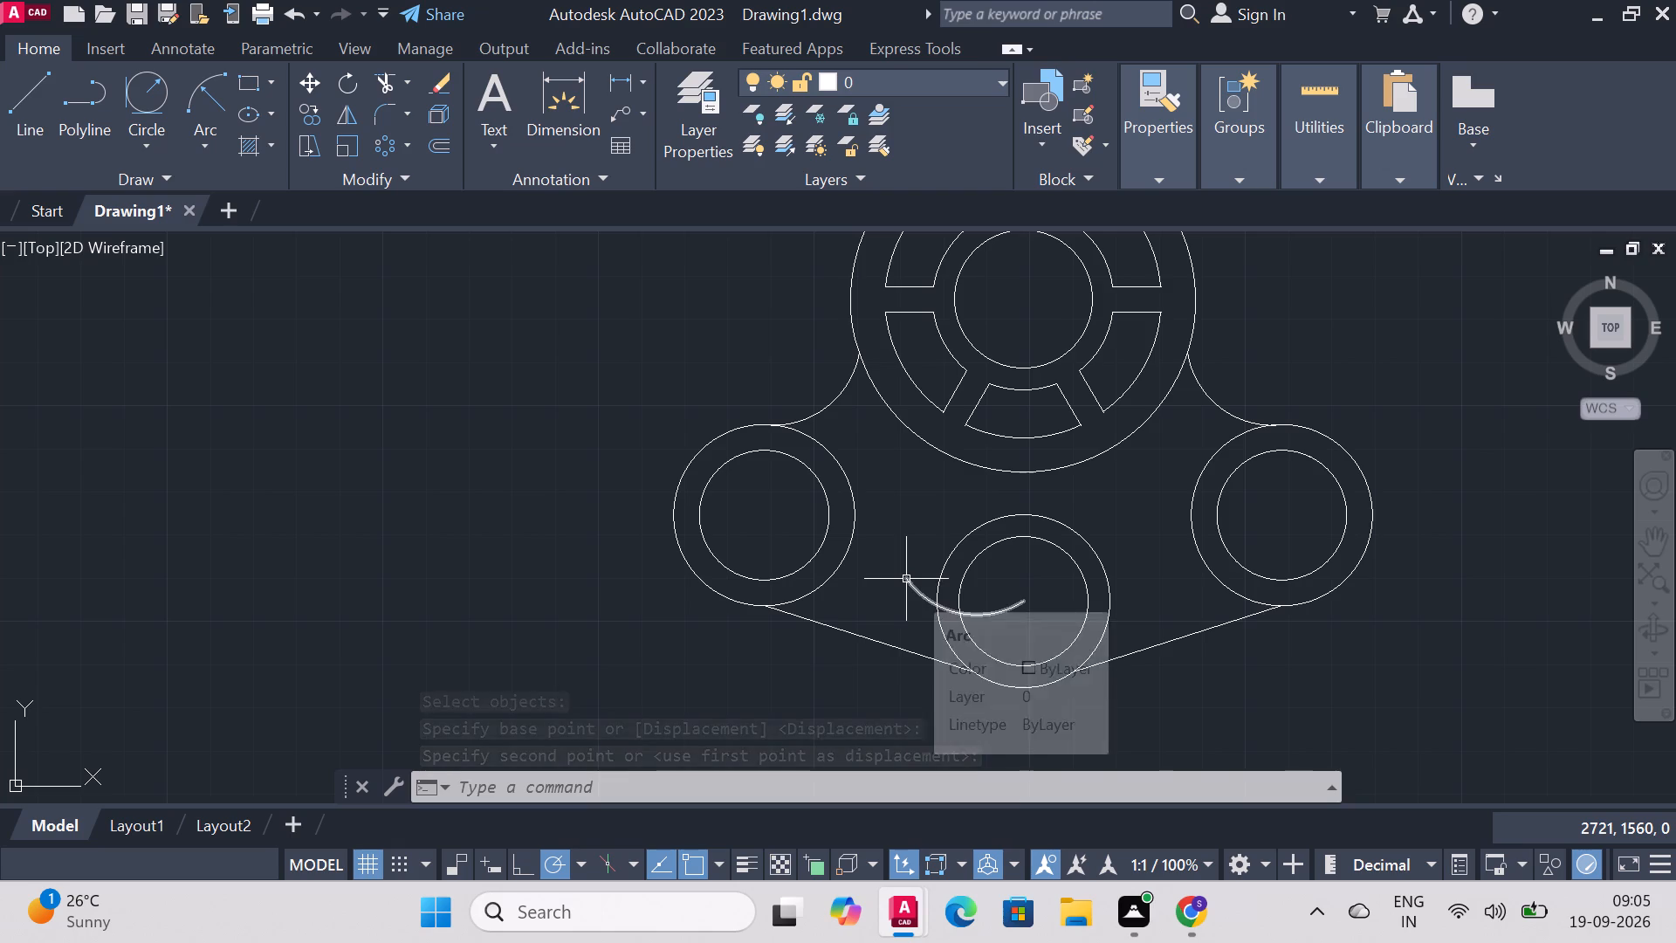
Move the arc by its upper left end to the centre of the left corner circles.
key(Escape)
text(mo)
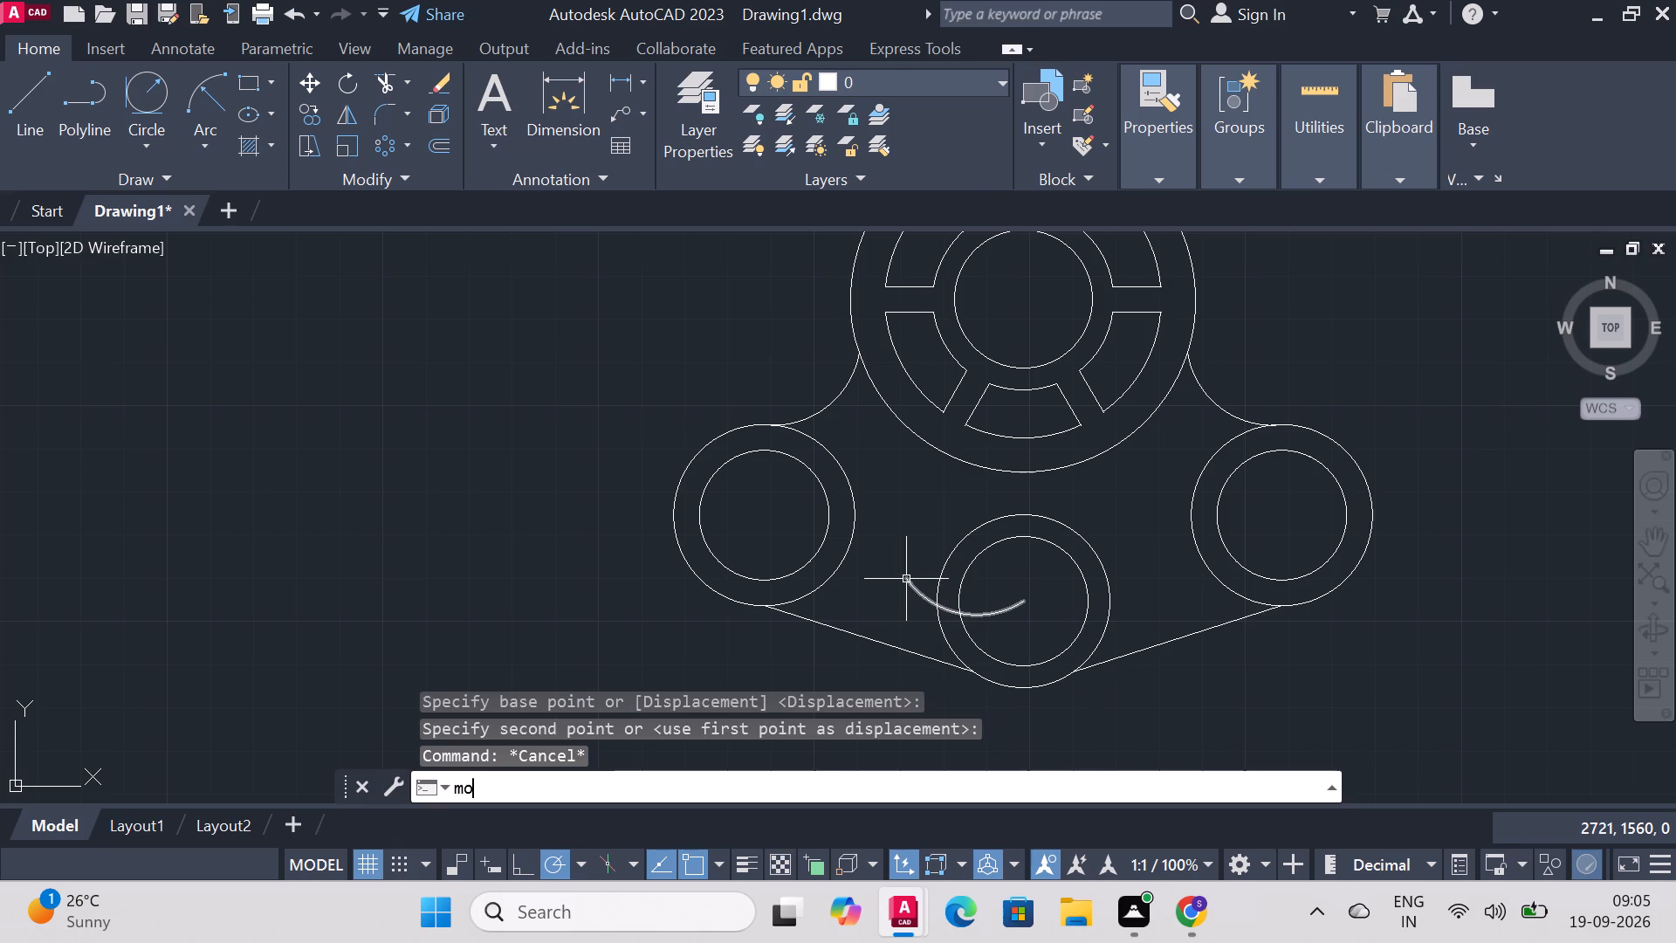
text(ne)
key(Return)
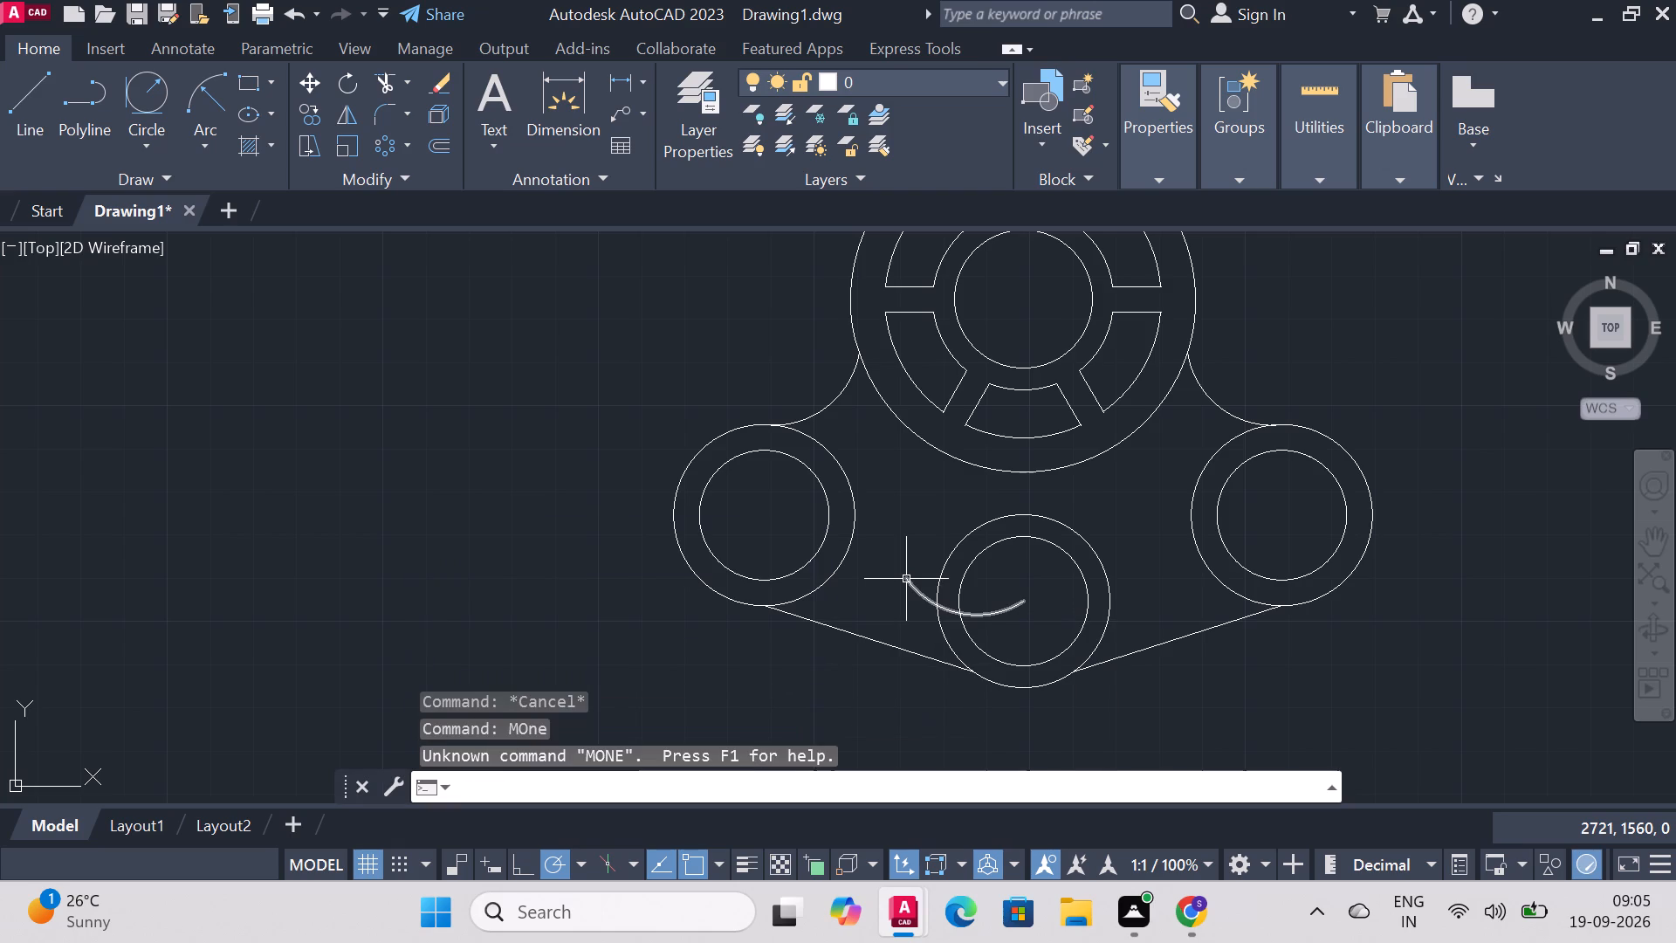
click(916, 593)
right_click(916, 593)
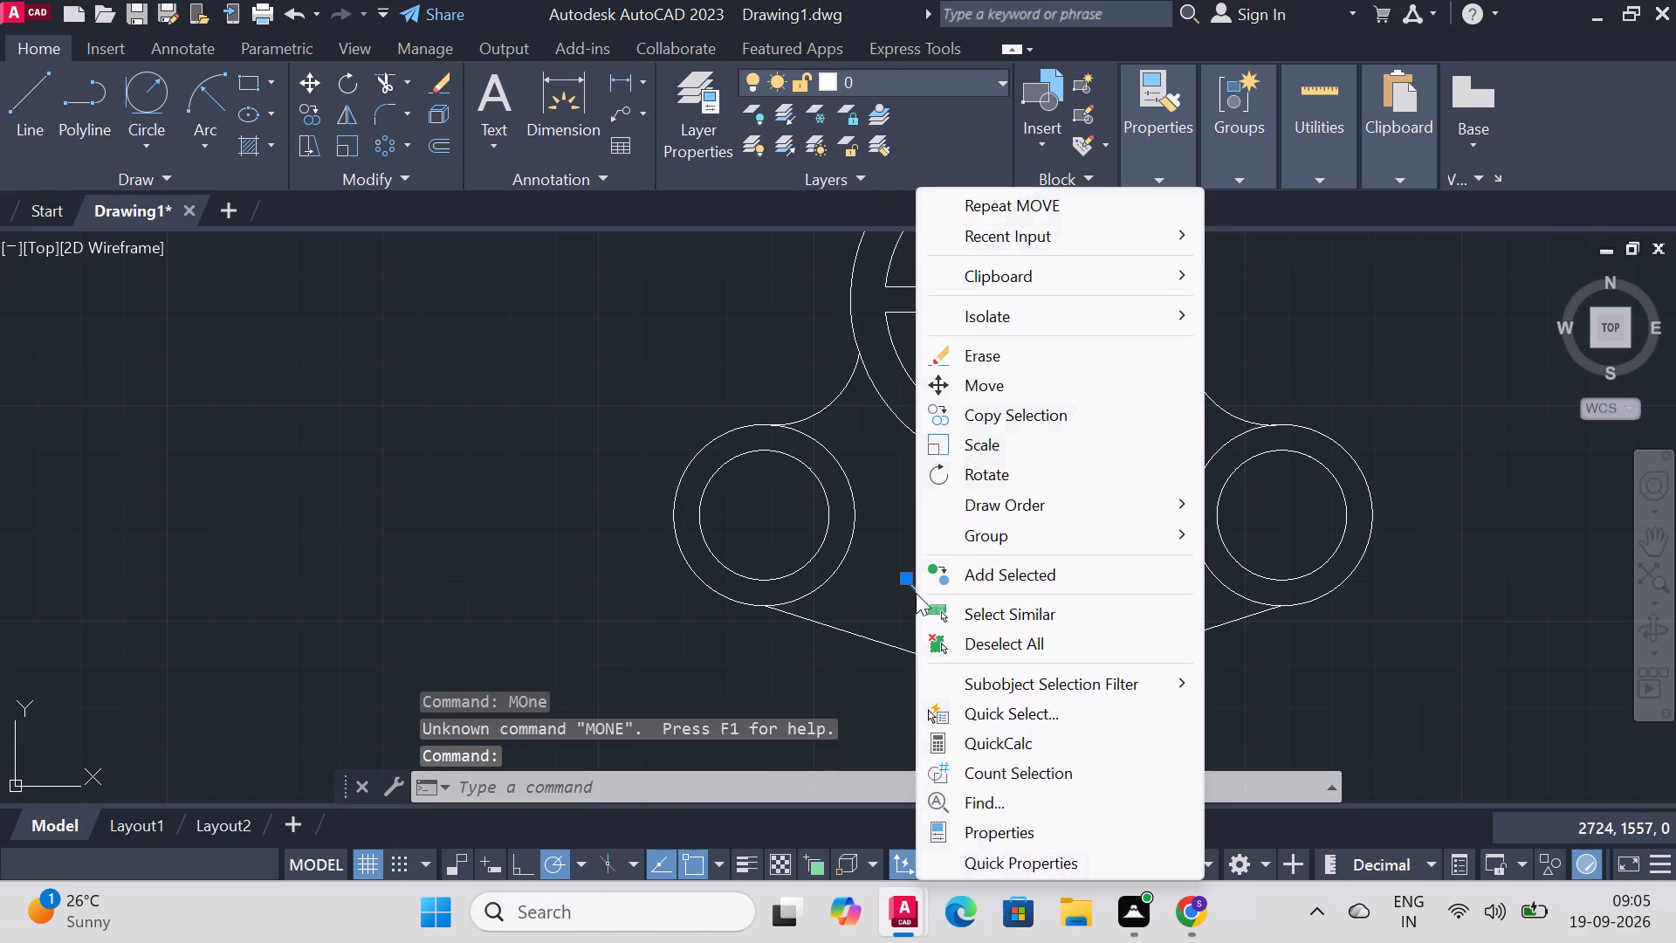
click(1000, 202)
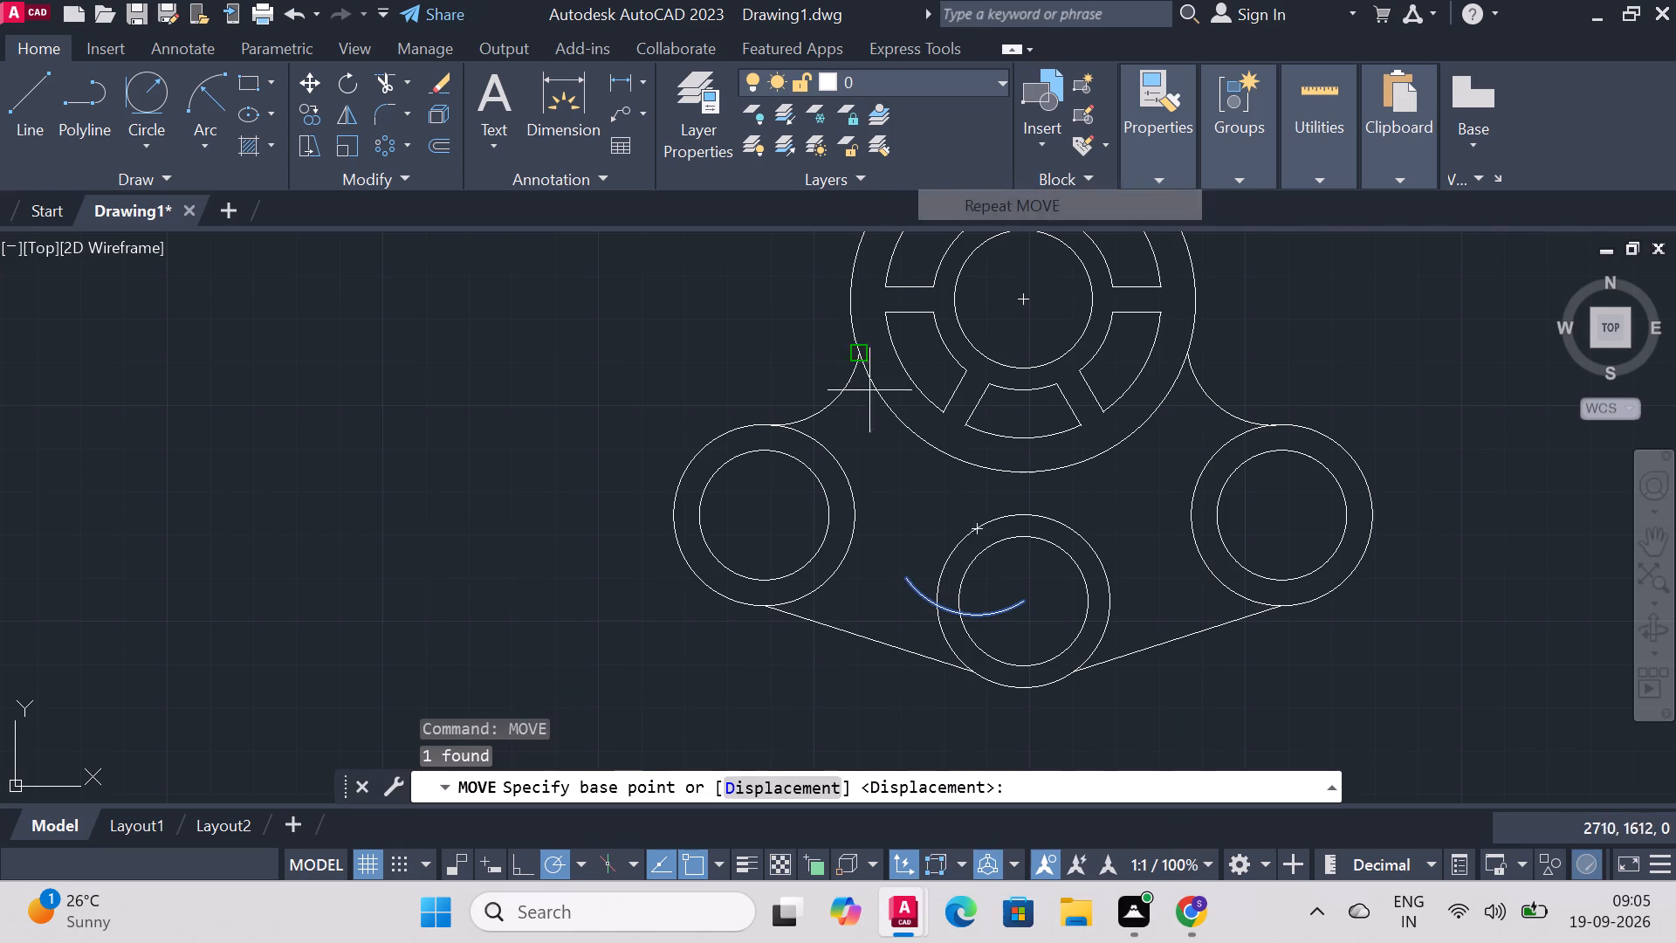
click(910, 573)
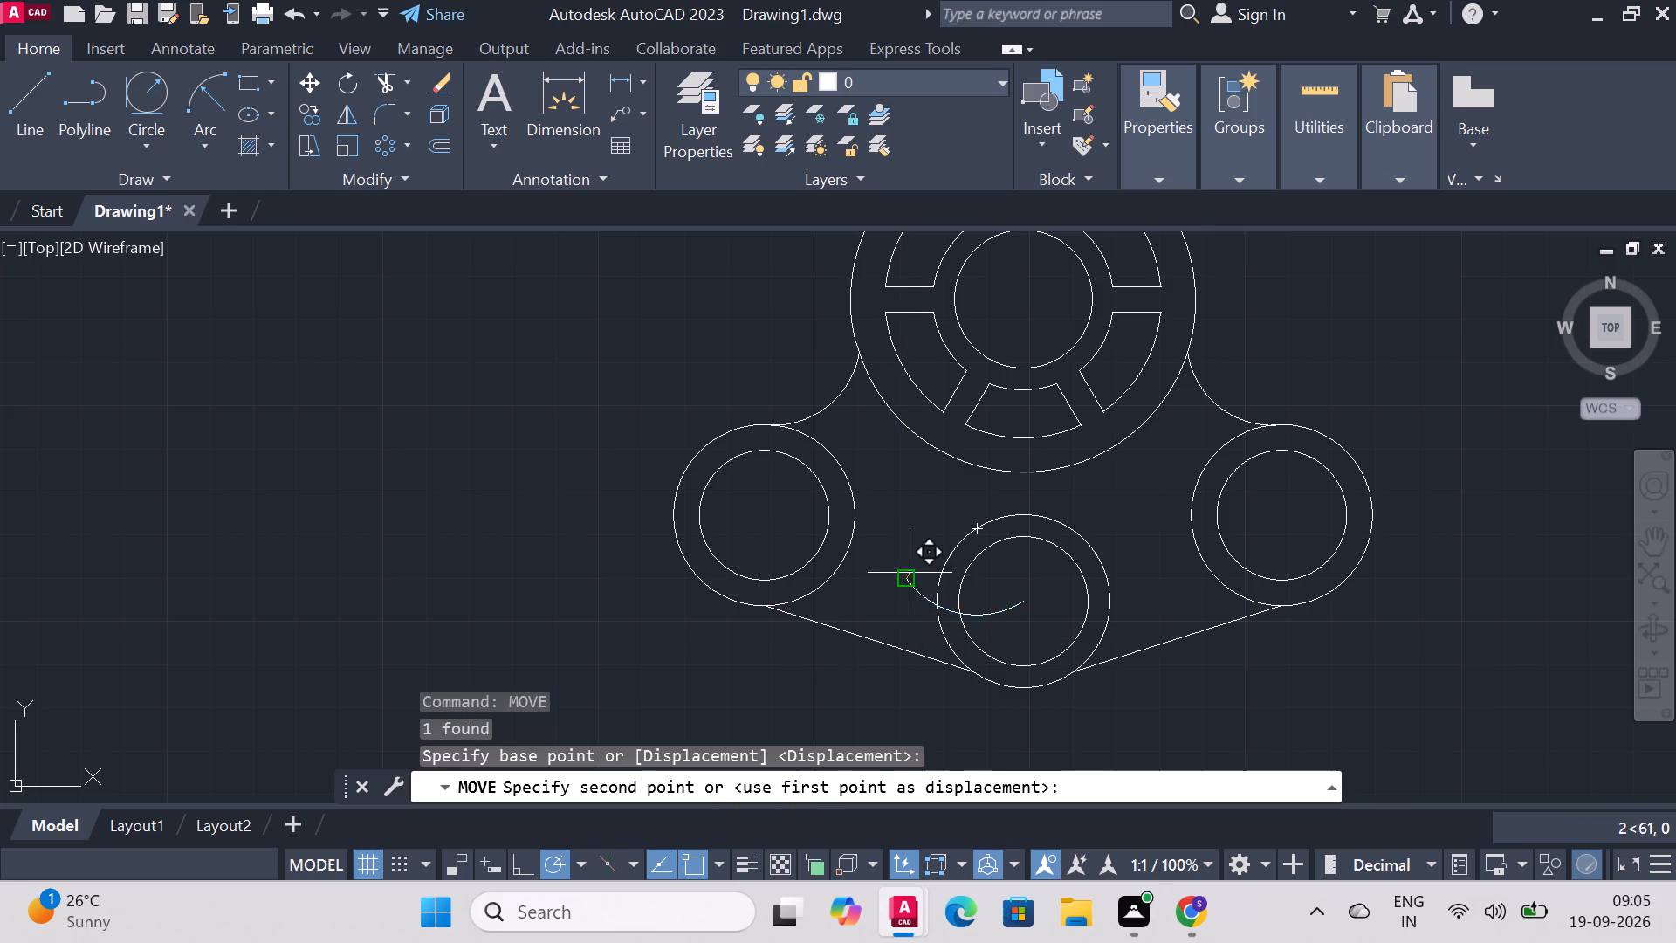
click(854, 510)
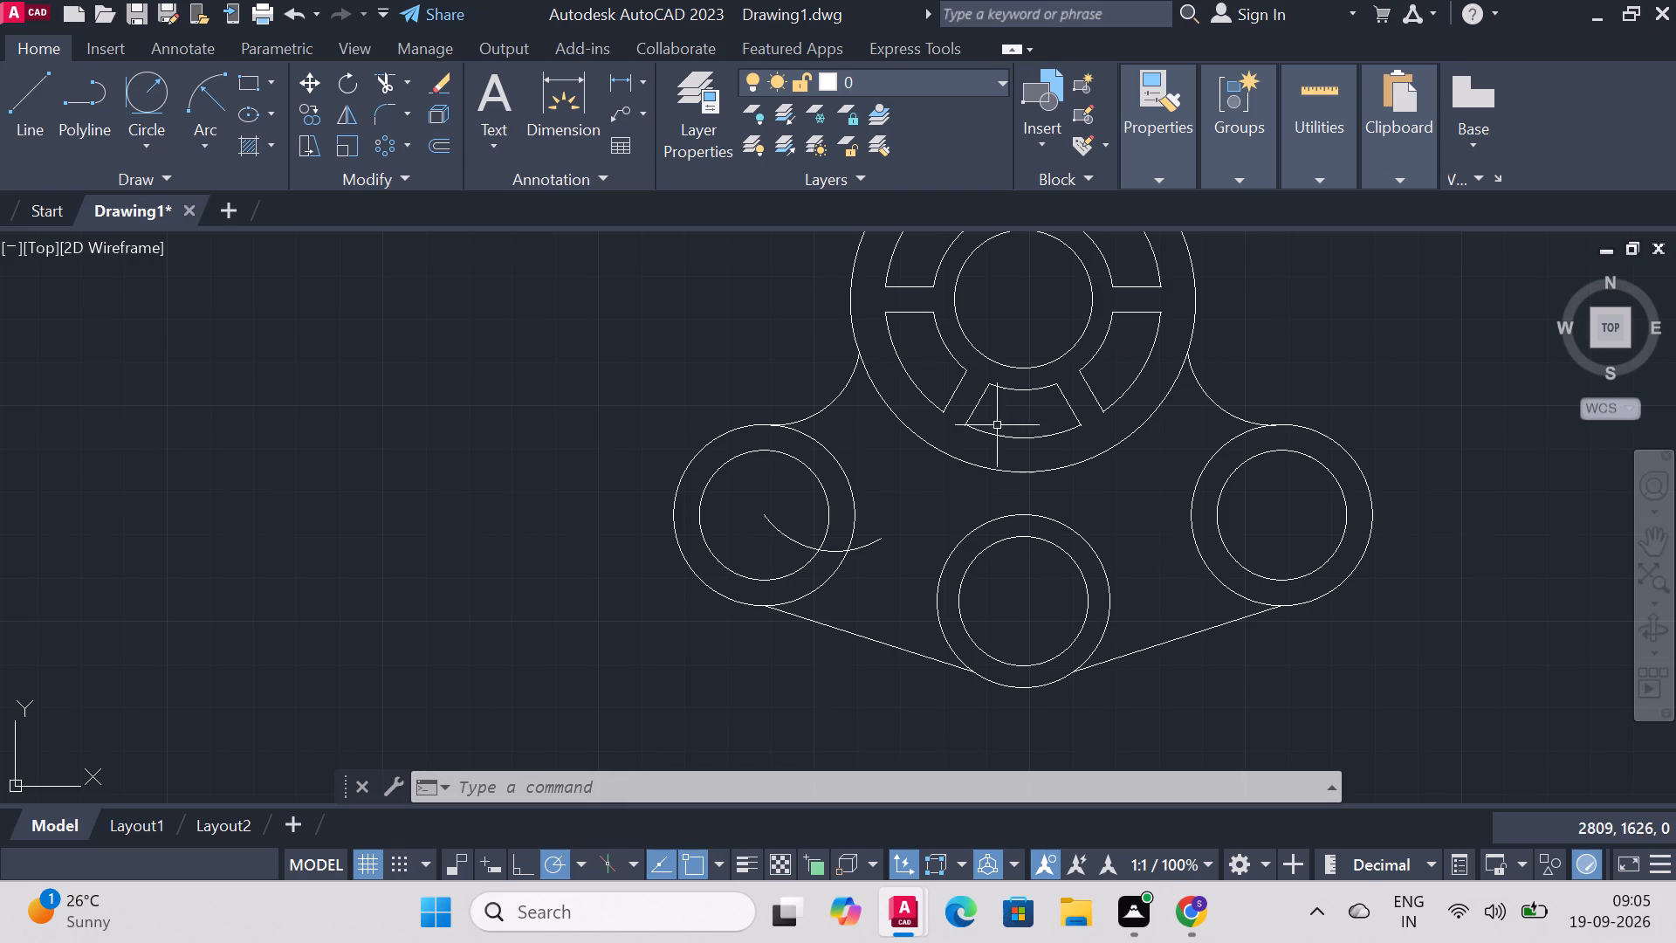
Delete the reused arc lying across the left corner circles.
click(865, 546)
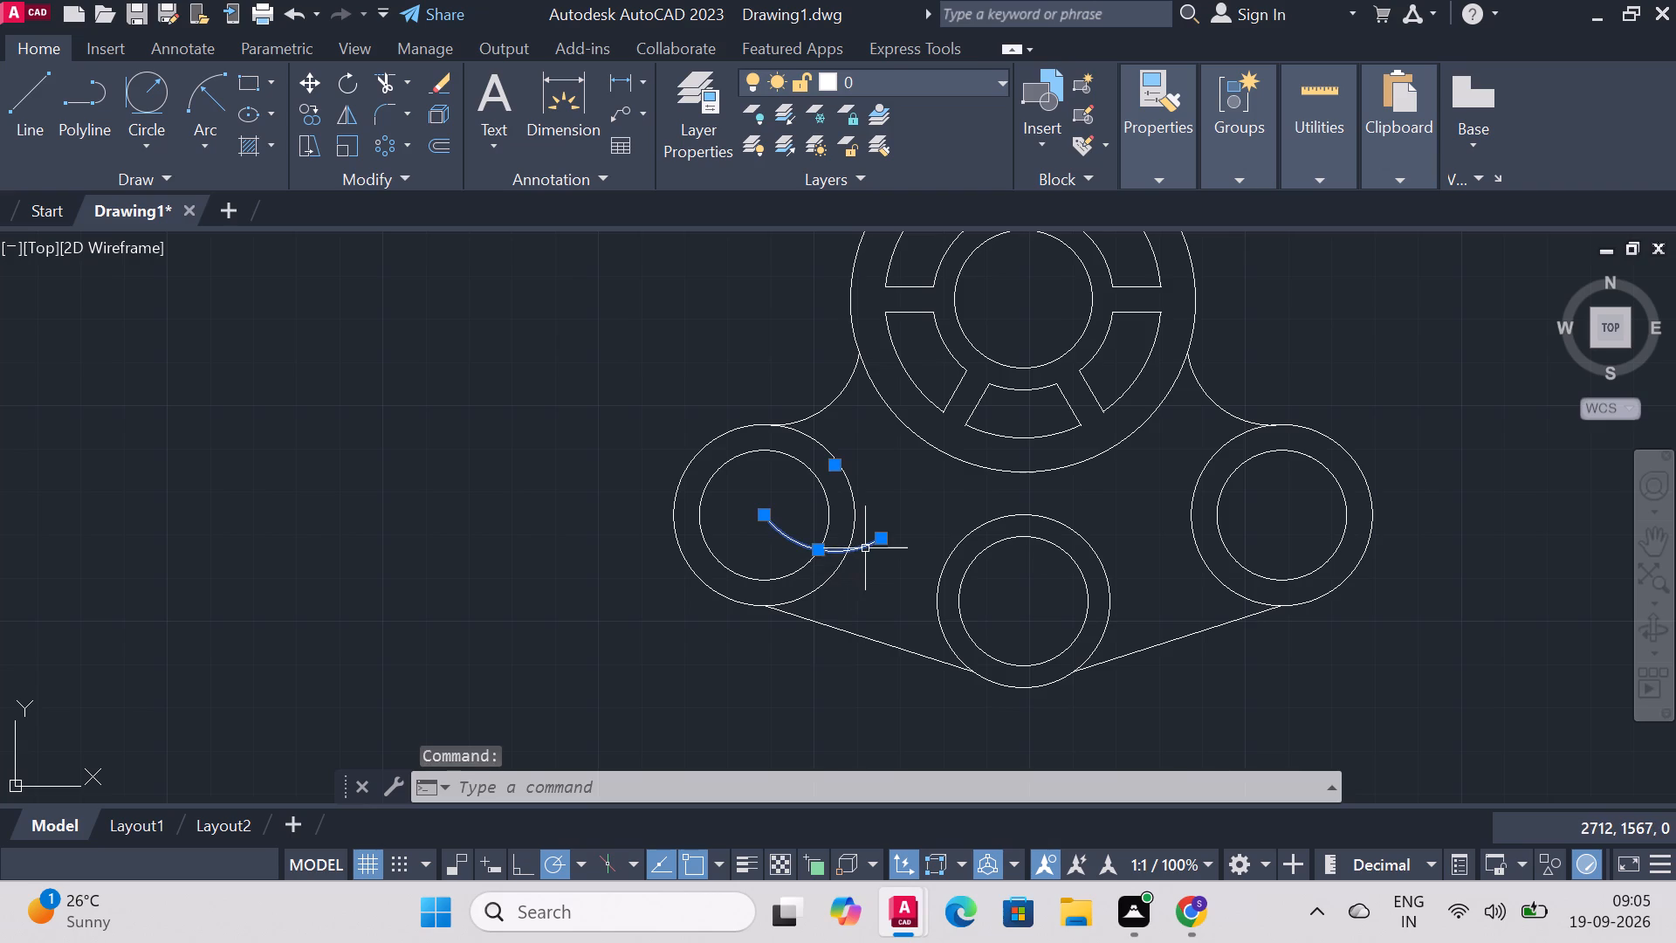
key(Delete)
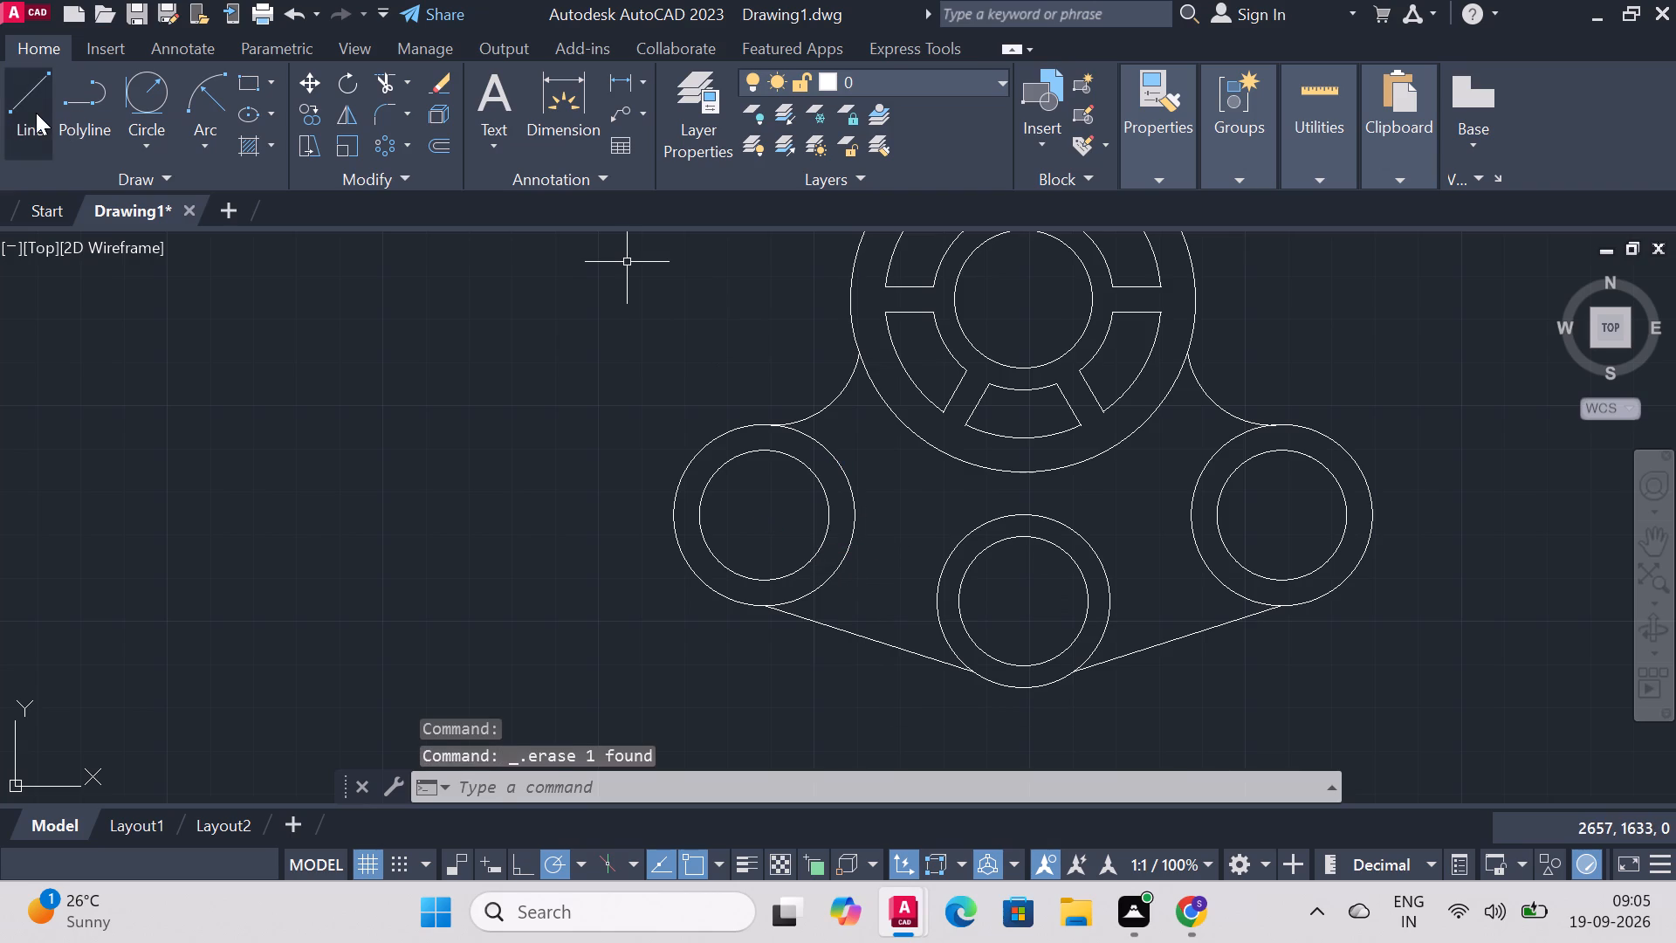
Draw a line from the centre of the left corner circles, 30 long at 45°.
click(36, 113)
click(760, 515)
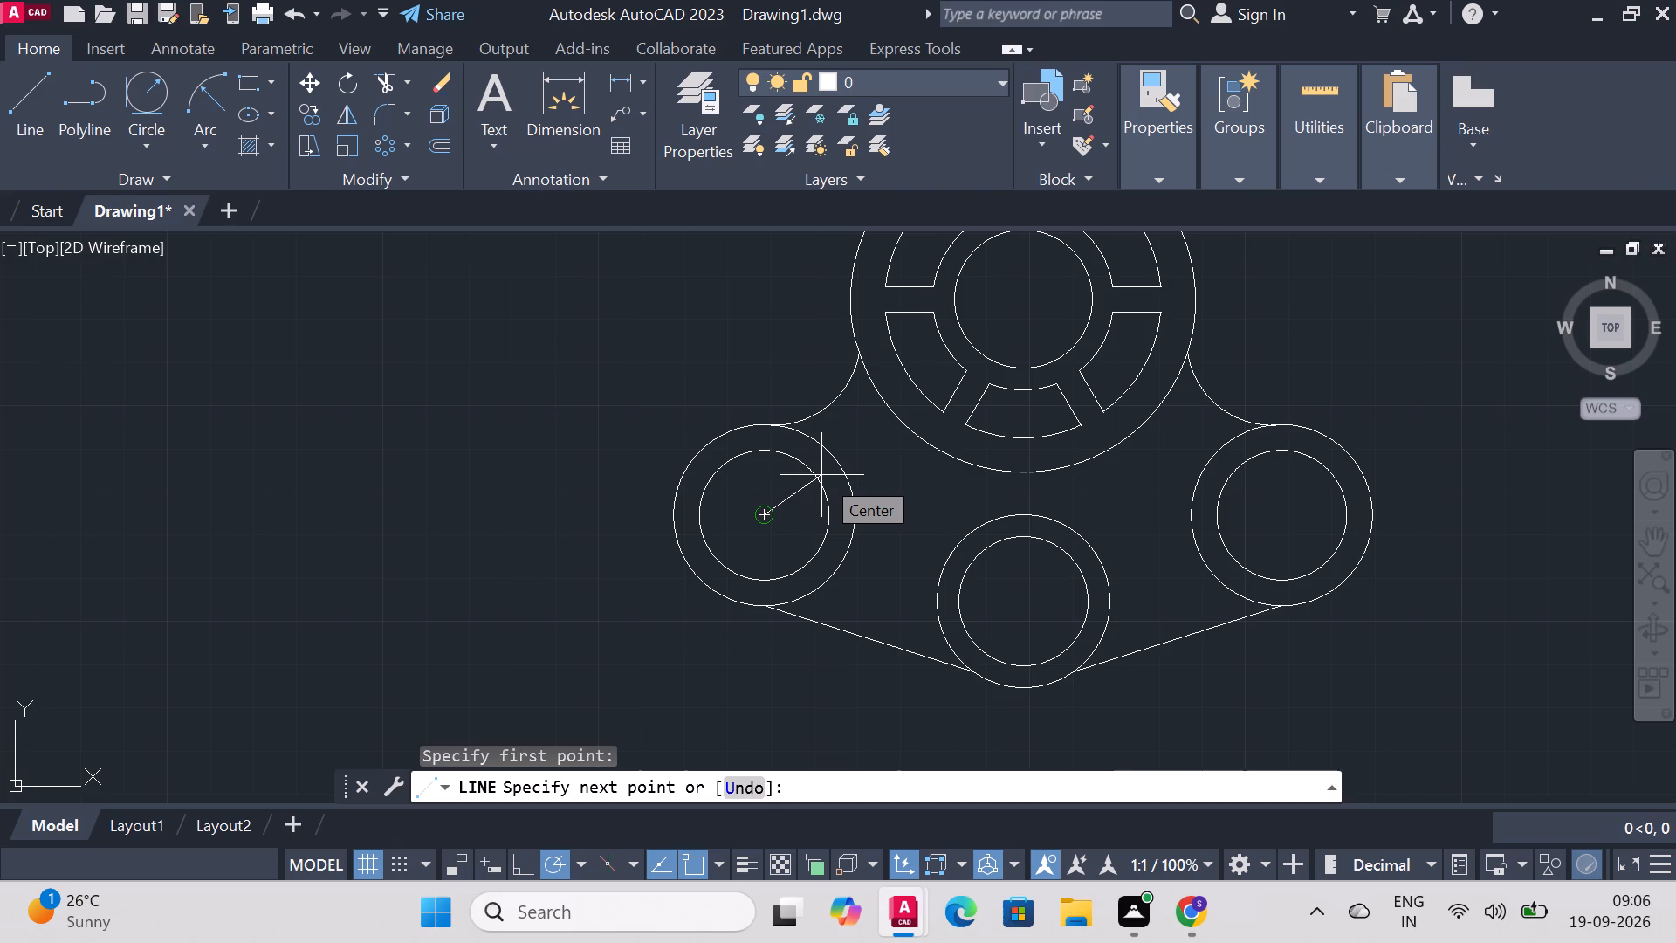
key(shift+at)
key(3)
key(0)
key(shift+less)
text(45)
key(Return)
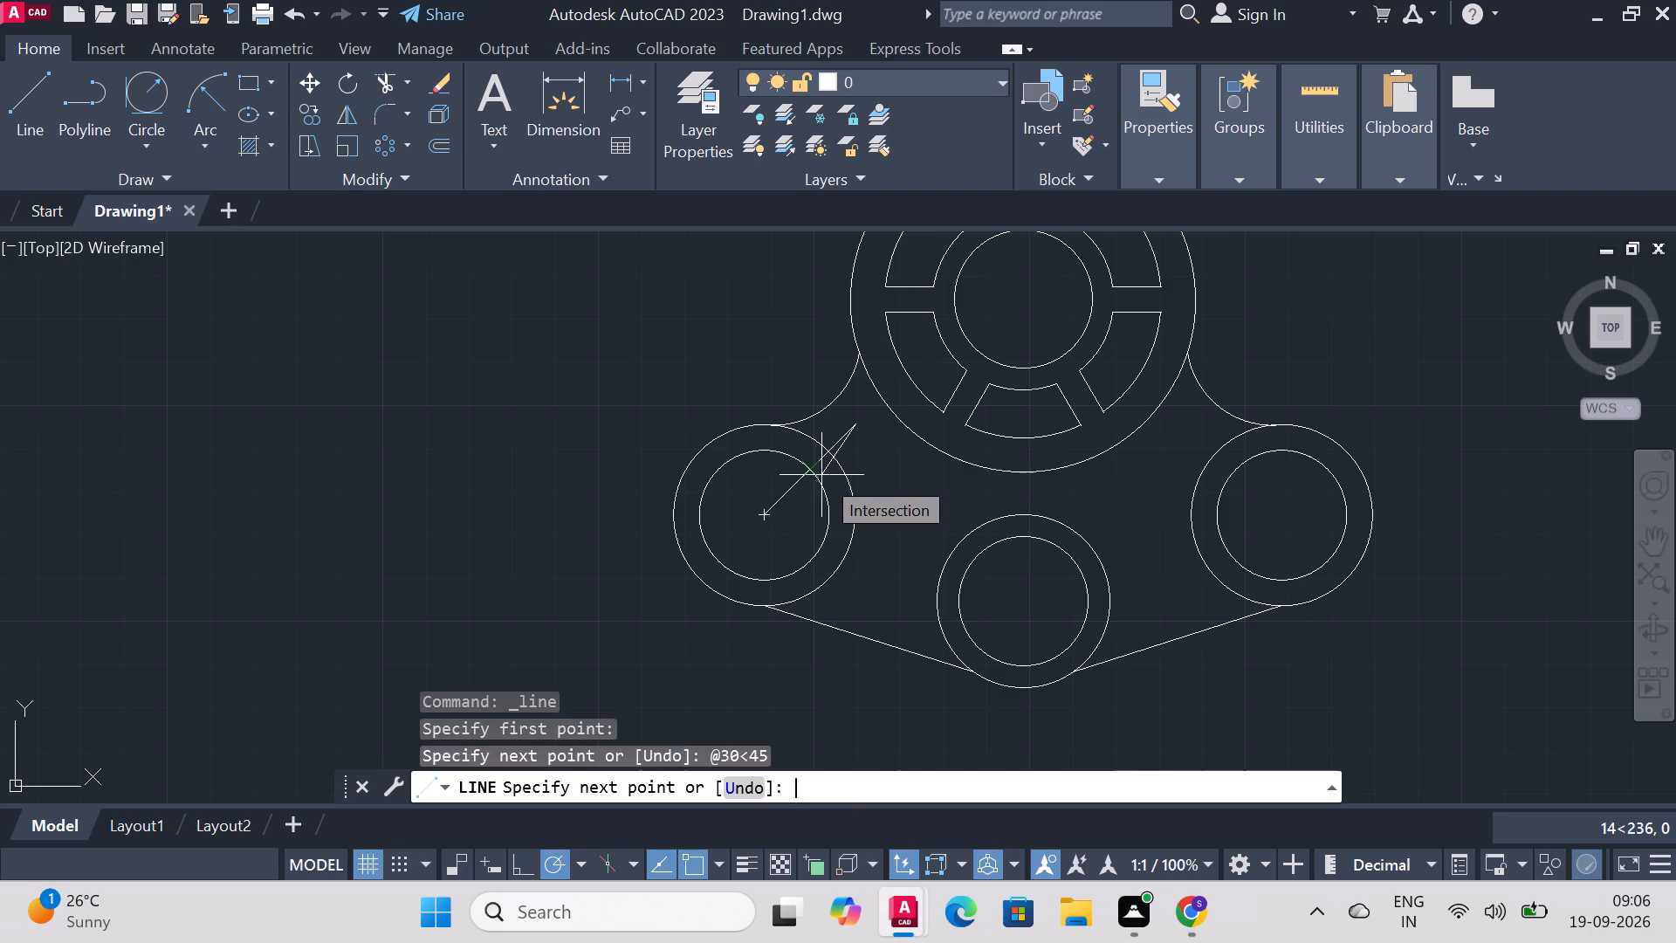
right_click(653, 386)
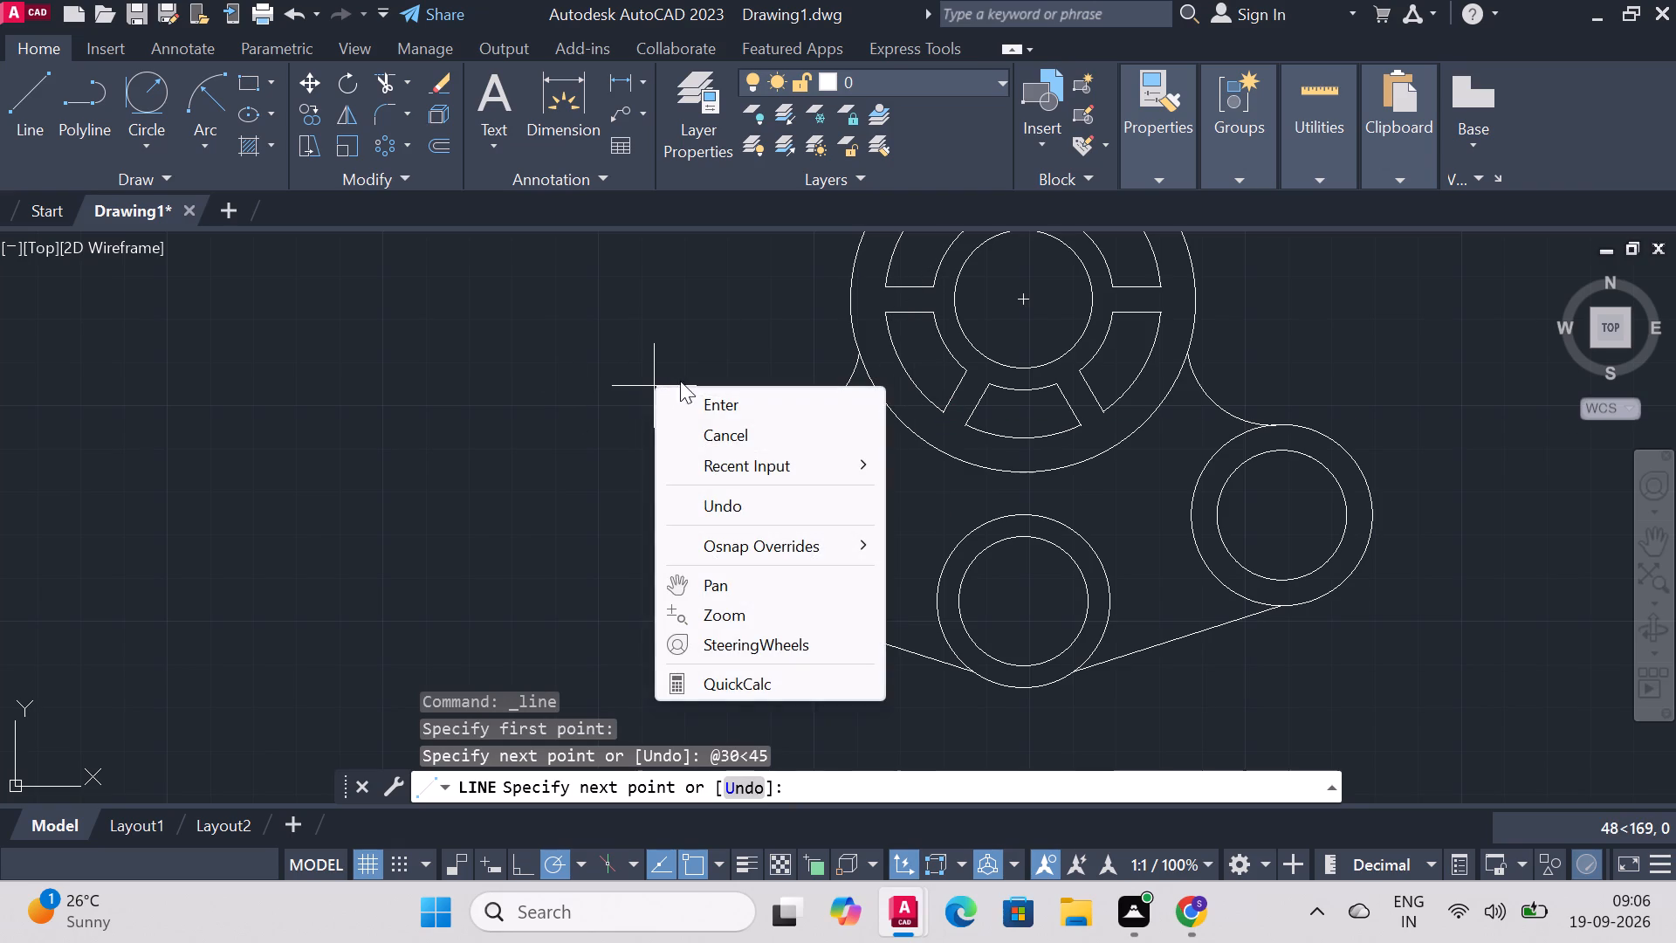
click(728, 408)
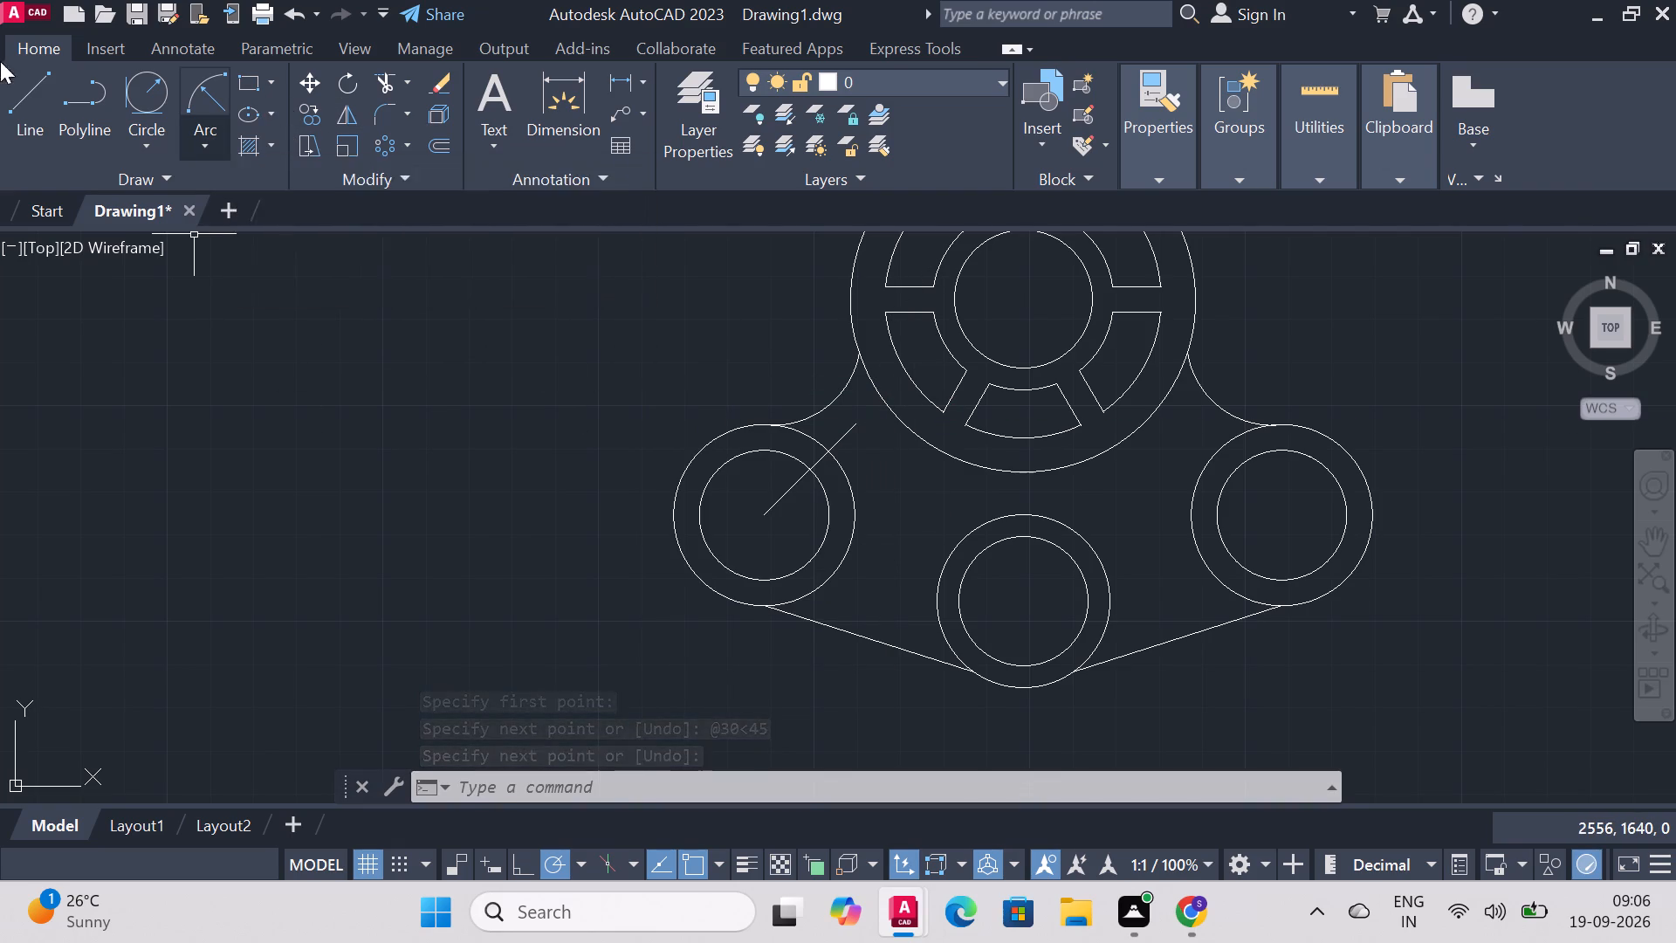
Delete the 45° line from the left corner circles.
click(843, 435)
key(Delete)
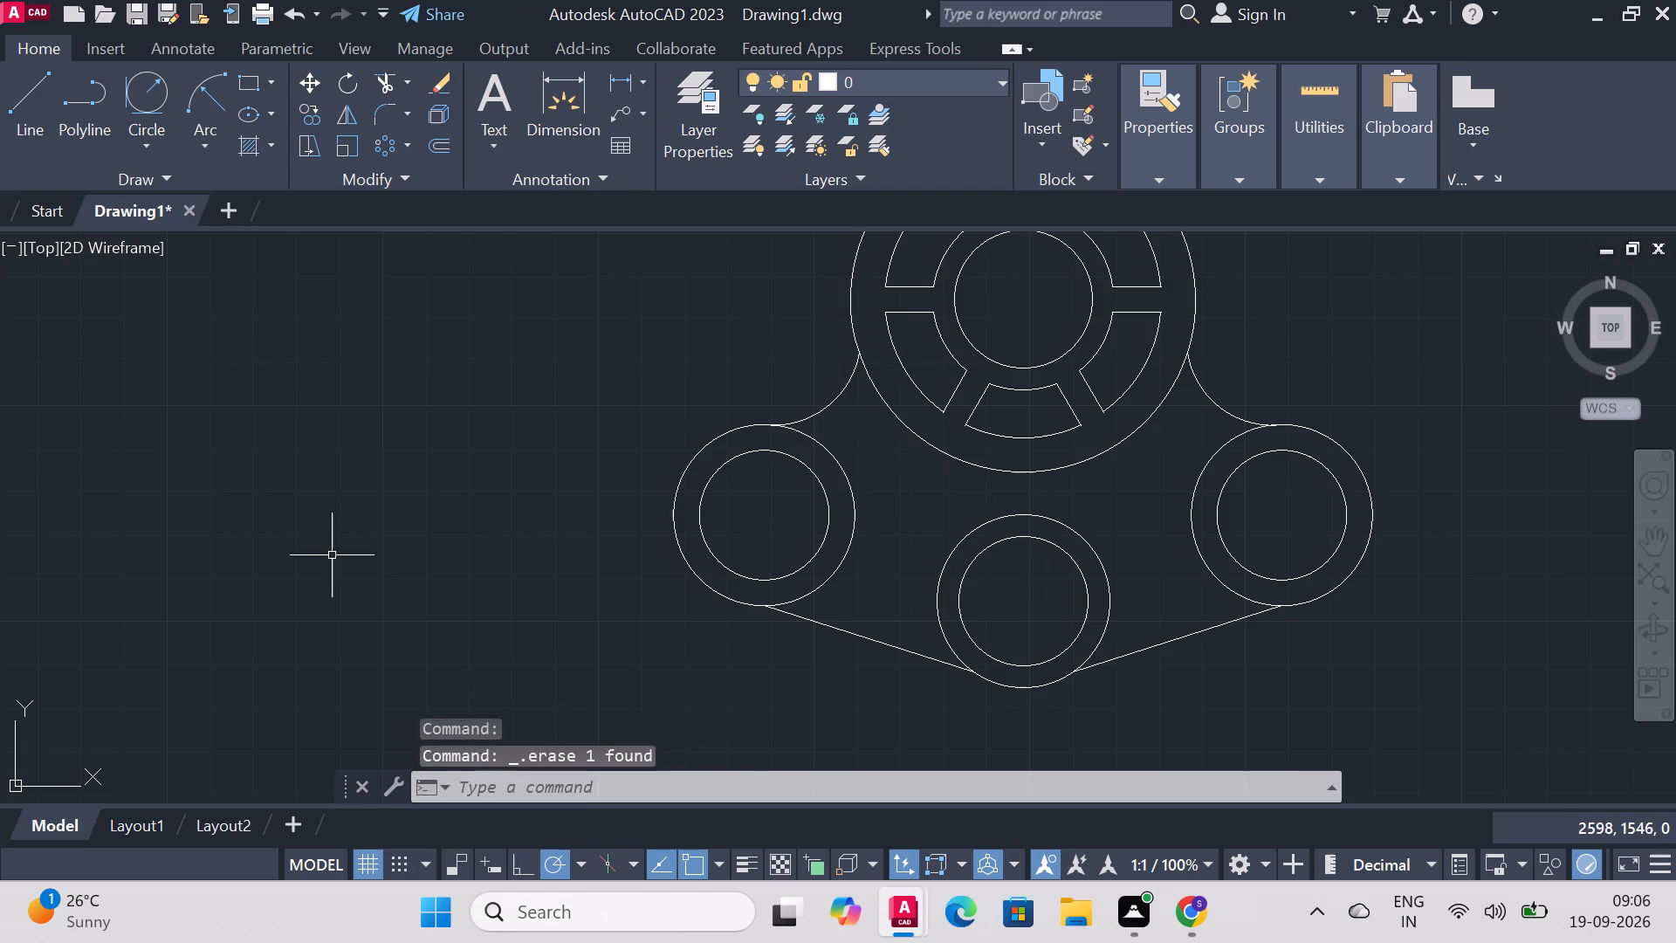
Draw a circle of radius 20 in the empty area to the left of the part.
click(141, 87)
click(137, 142)
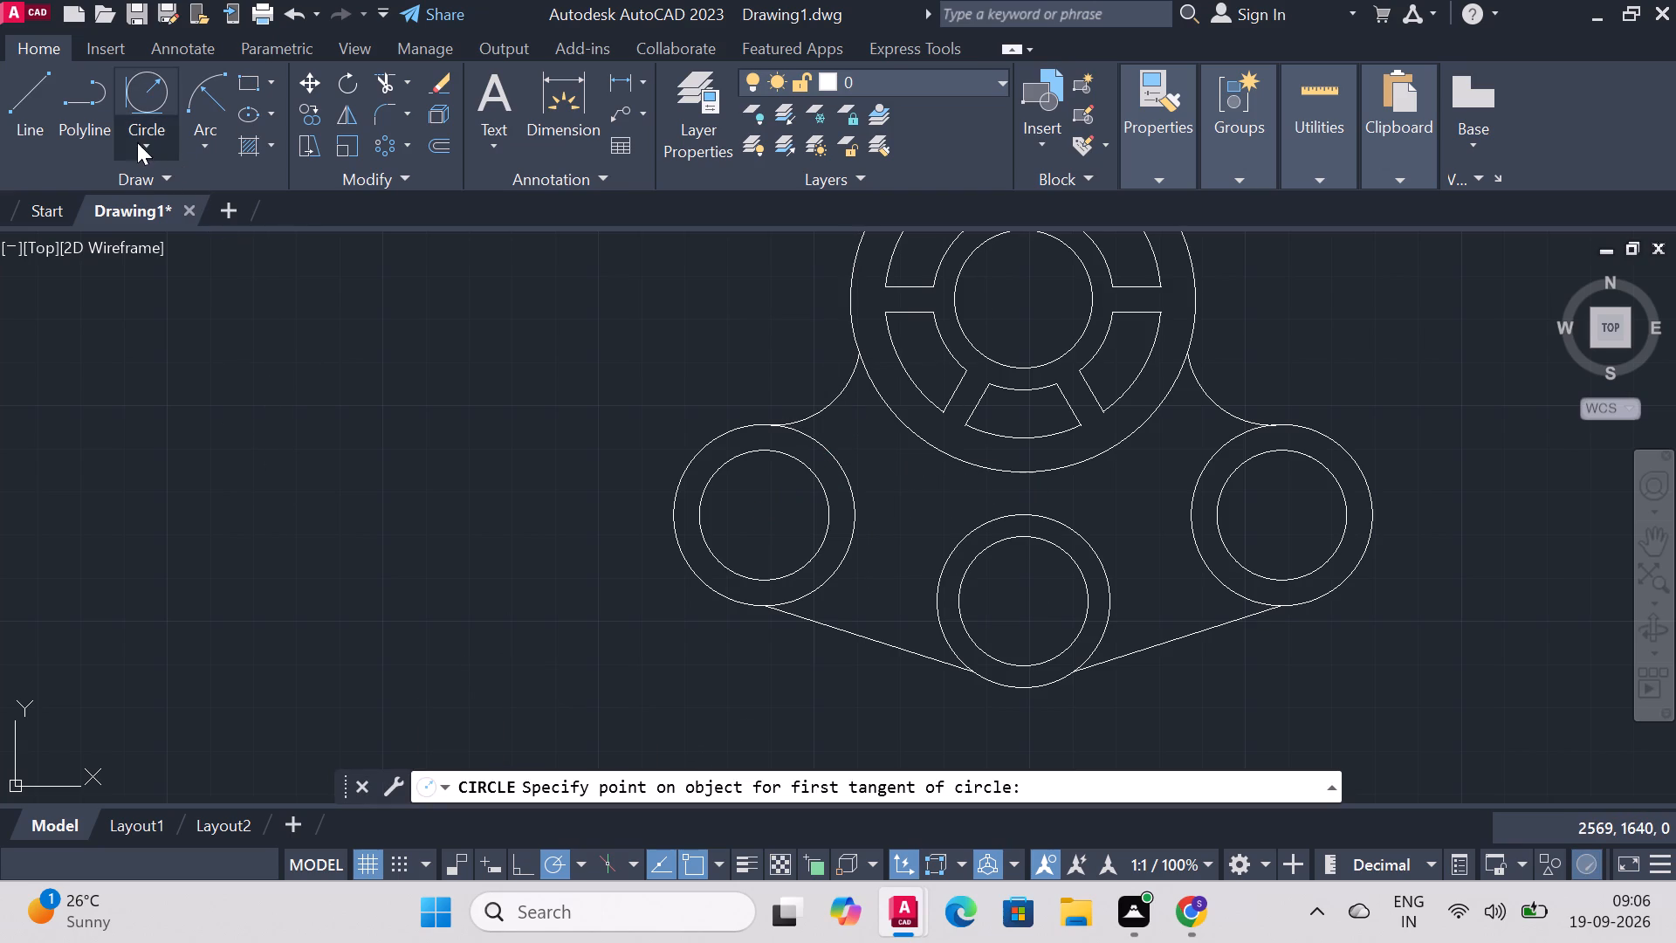
click(193, 184)
click(349, 471)
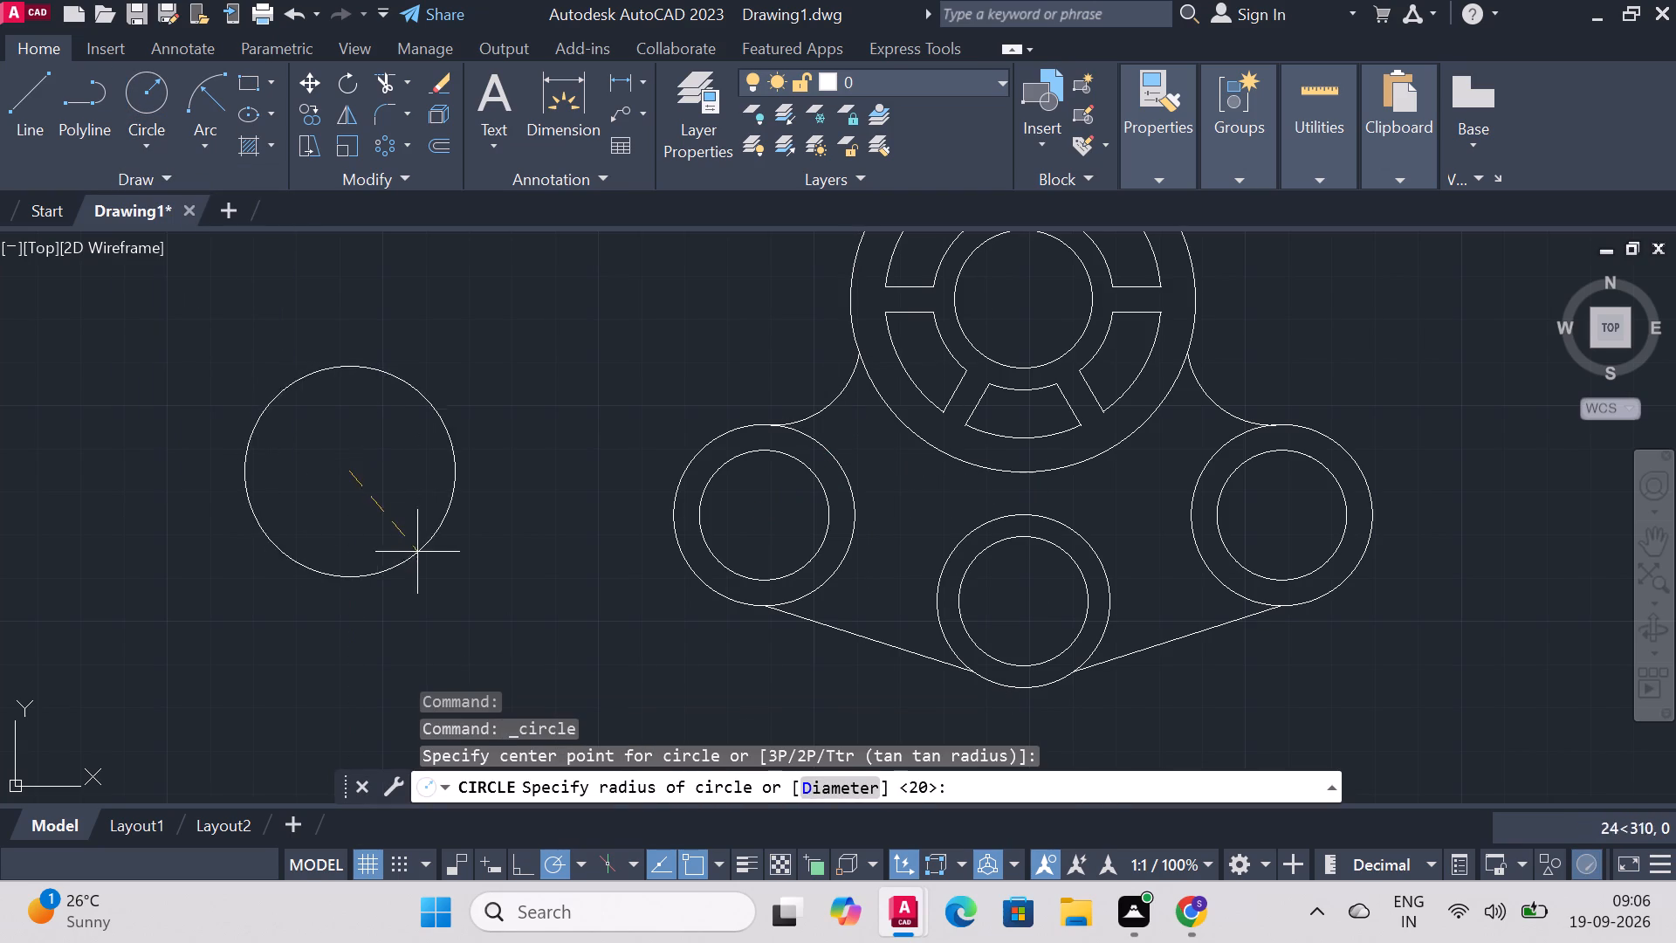
key(r)
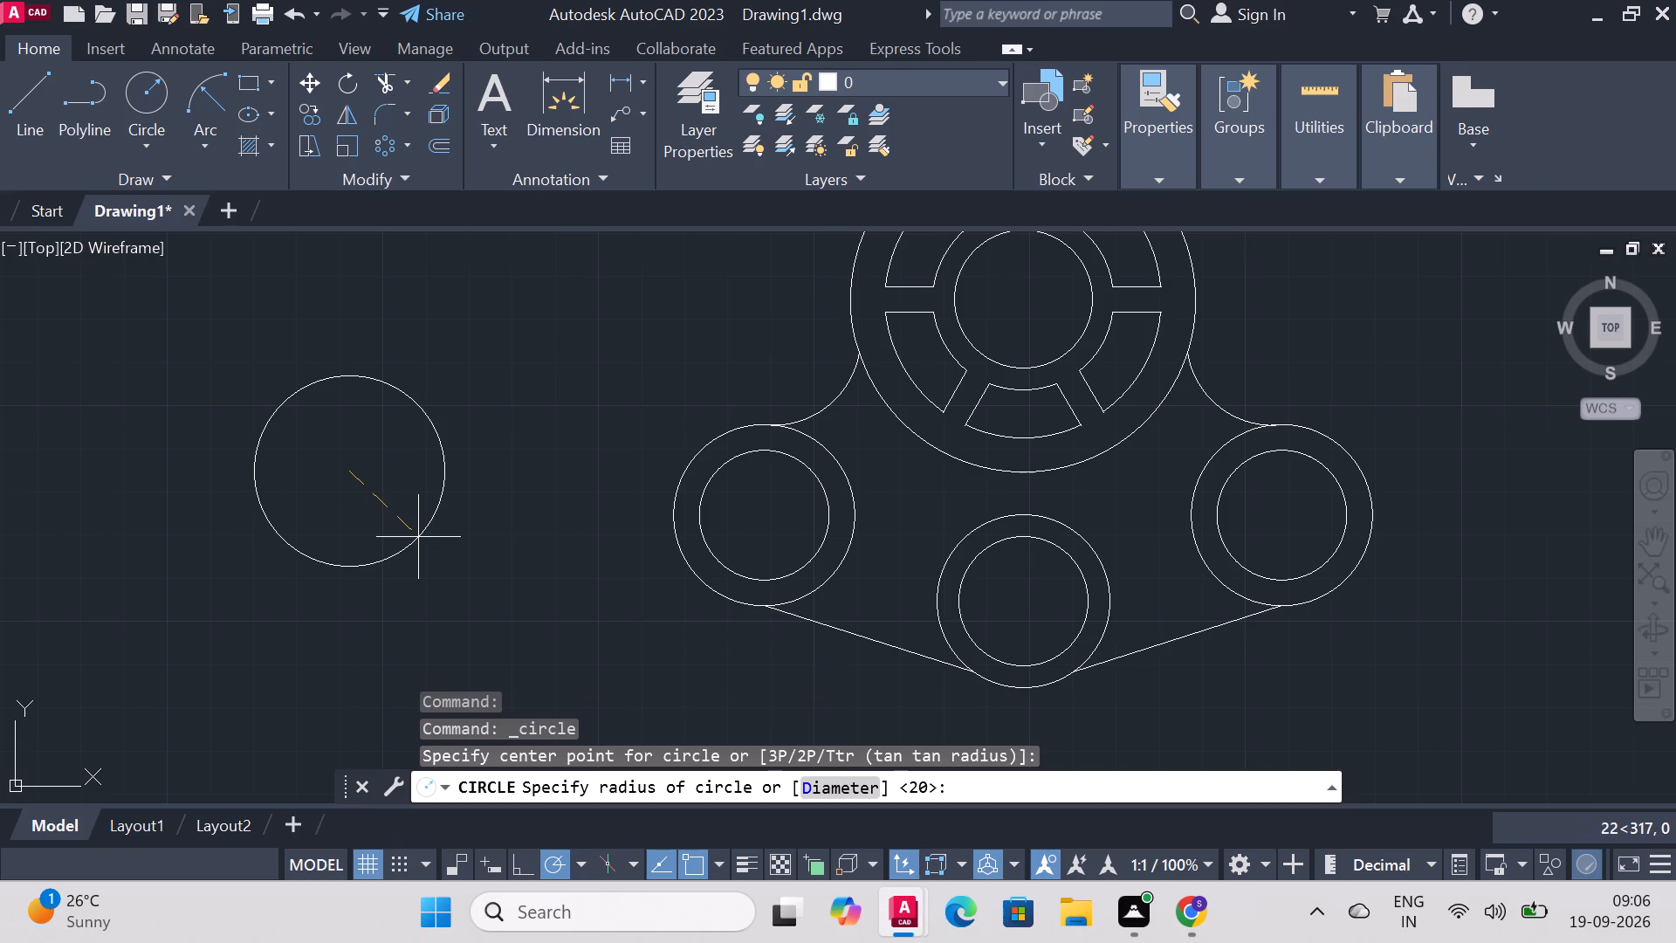
key(Return)
text(20)
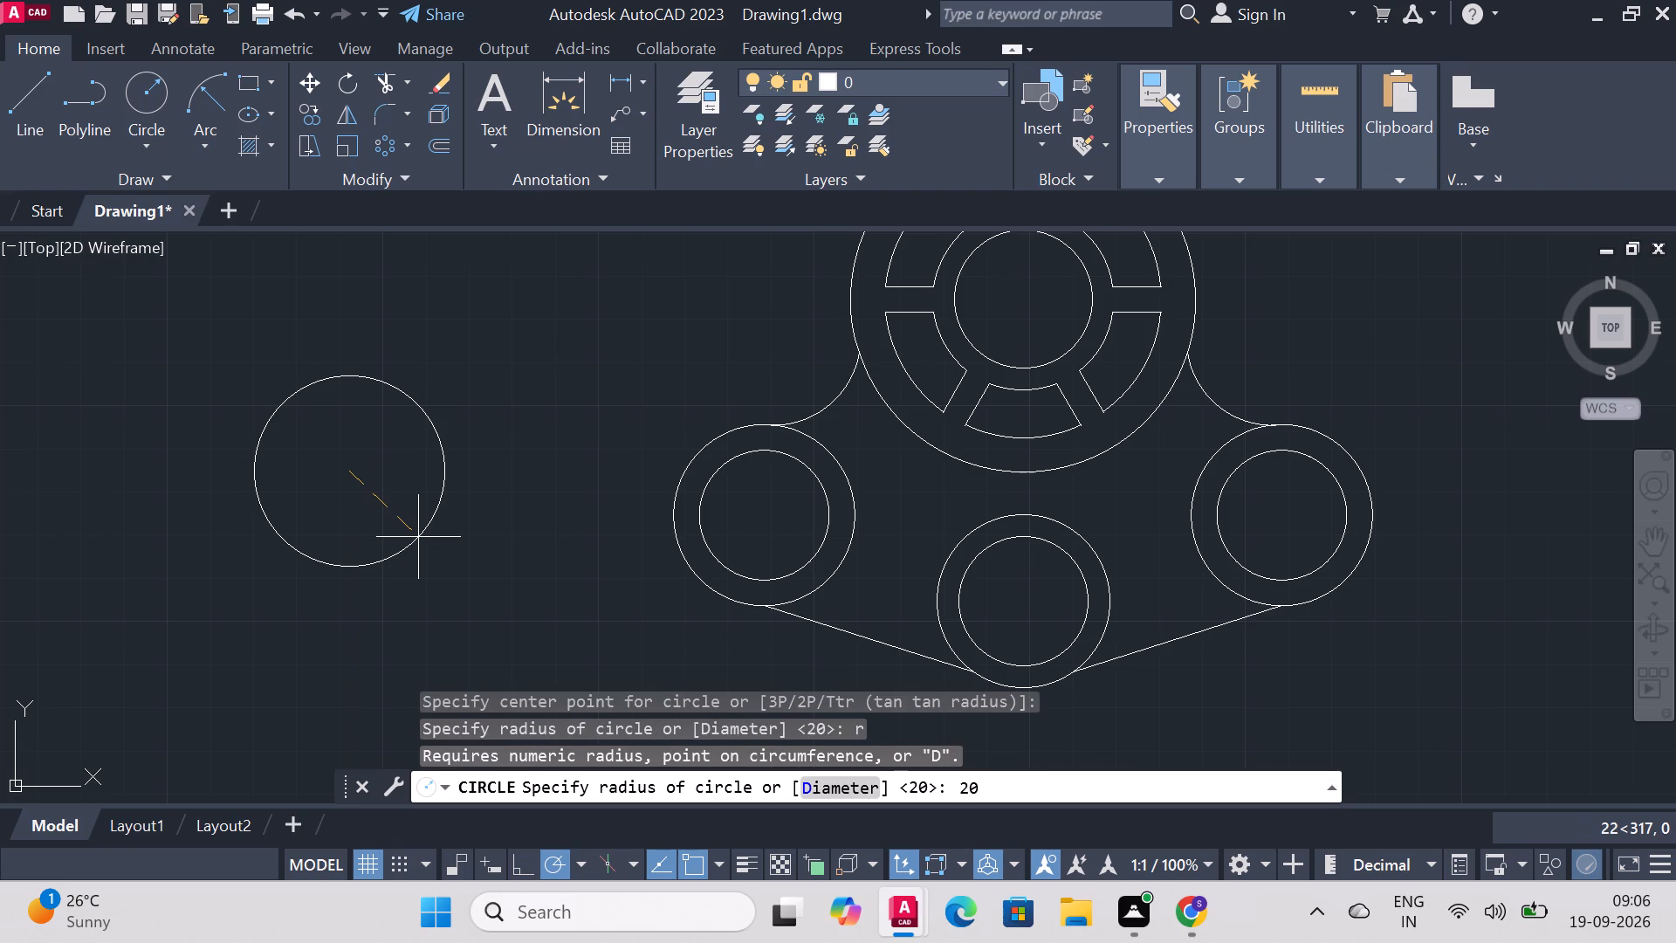
key(Return)
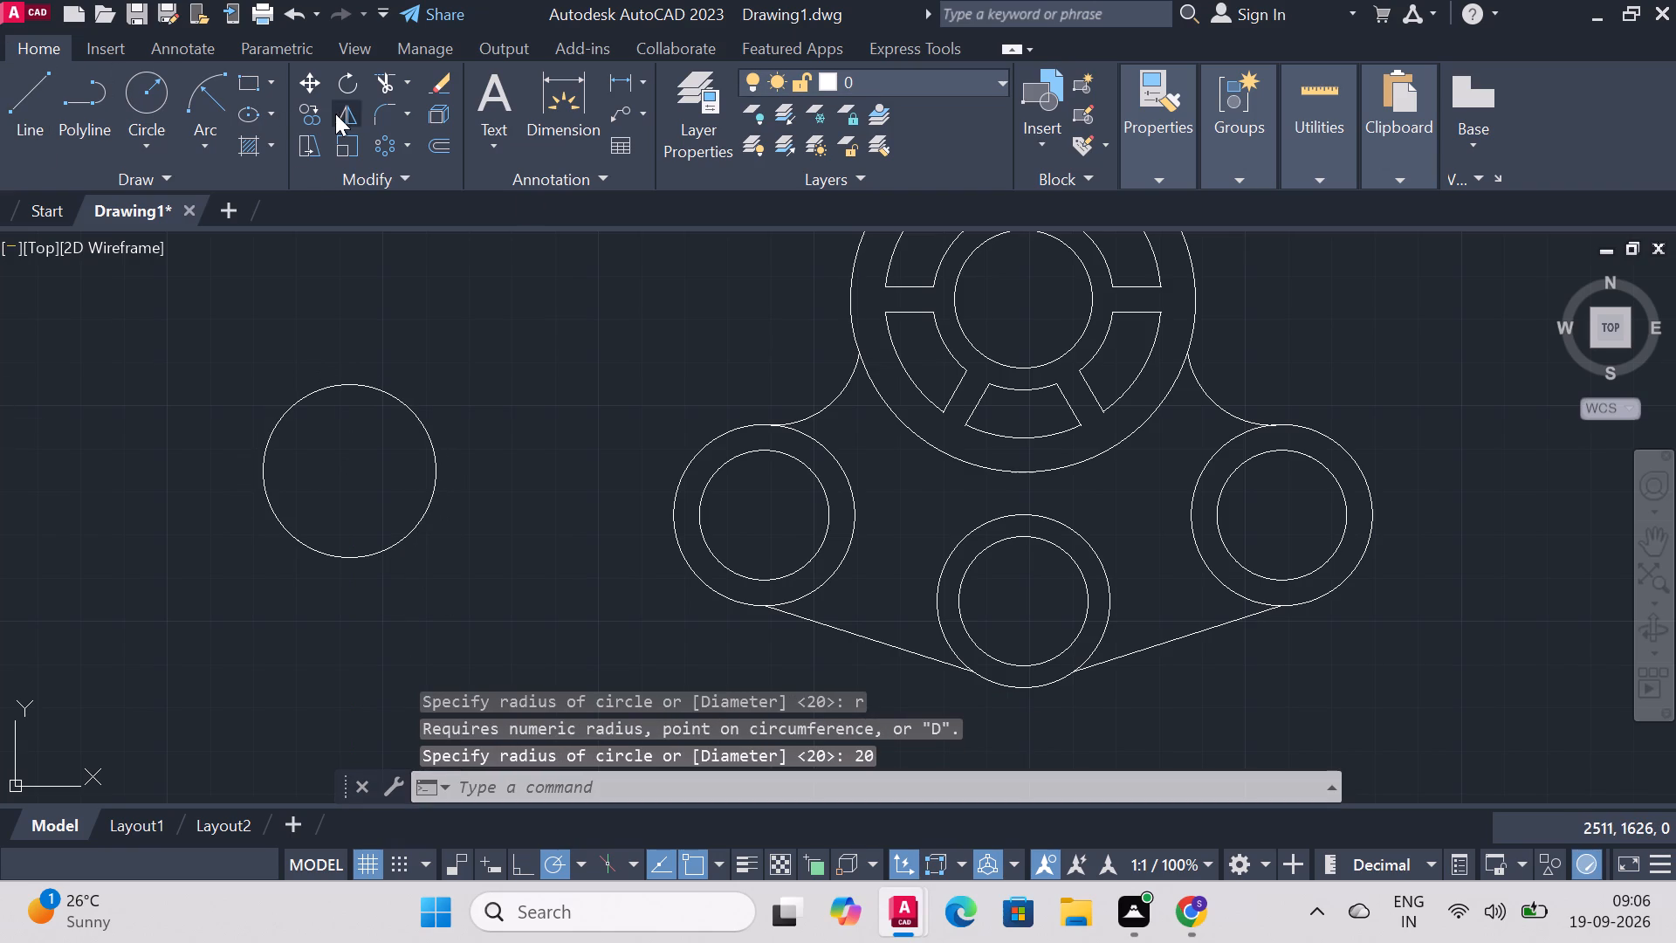
Copy the radius 20 circle by its centre into the gap above the left corner and bottom circles, touching both outer circles by eye.
click(320, 113)
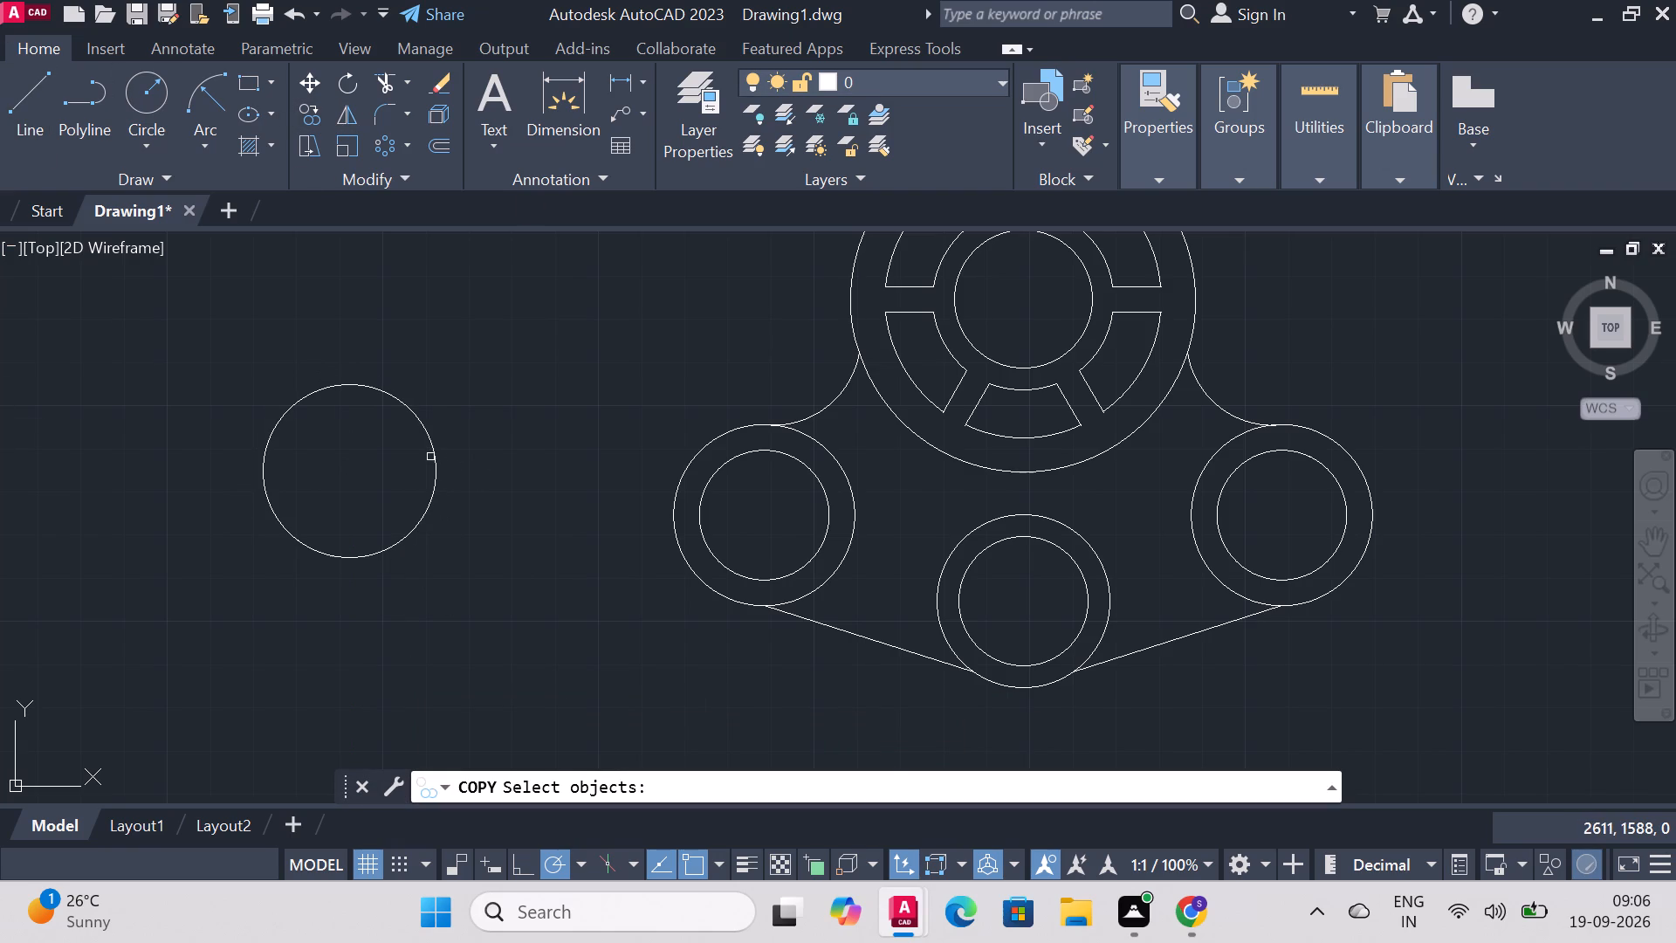
click(432, 455)
right_click(487, 381)
click(353, 467)
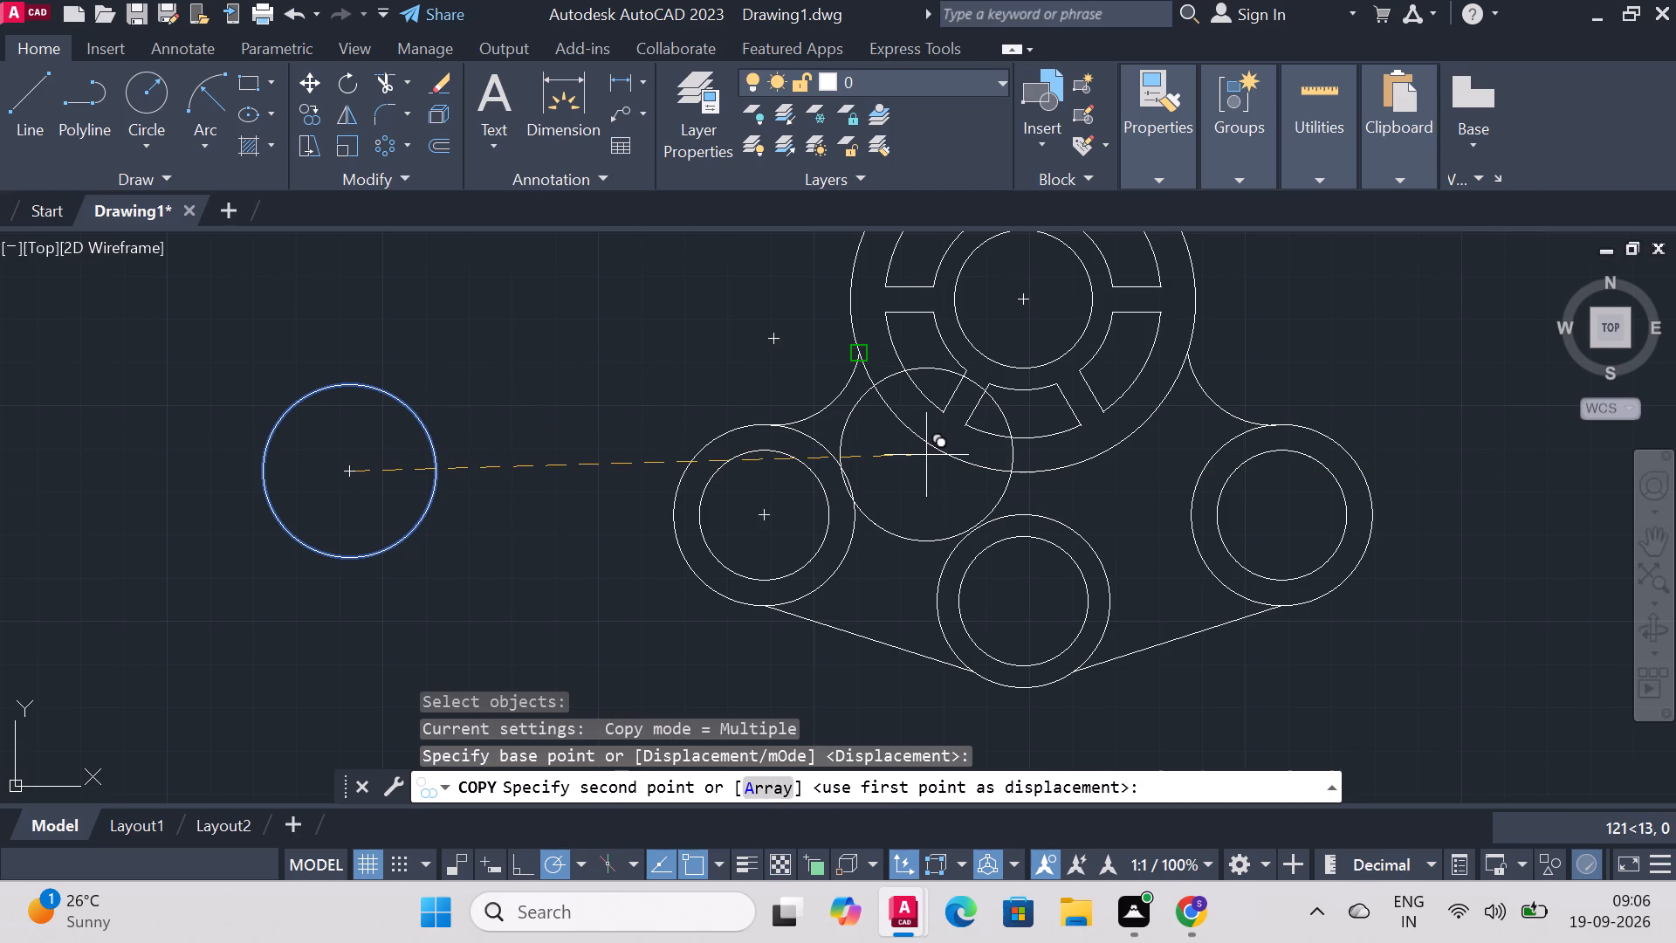
scroll(904, 465, up, 3)
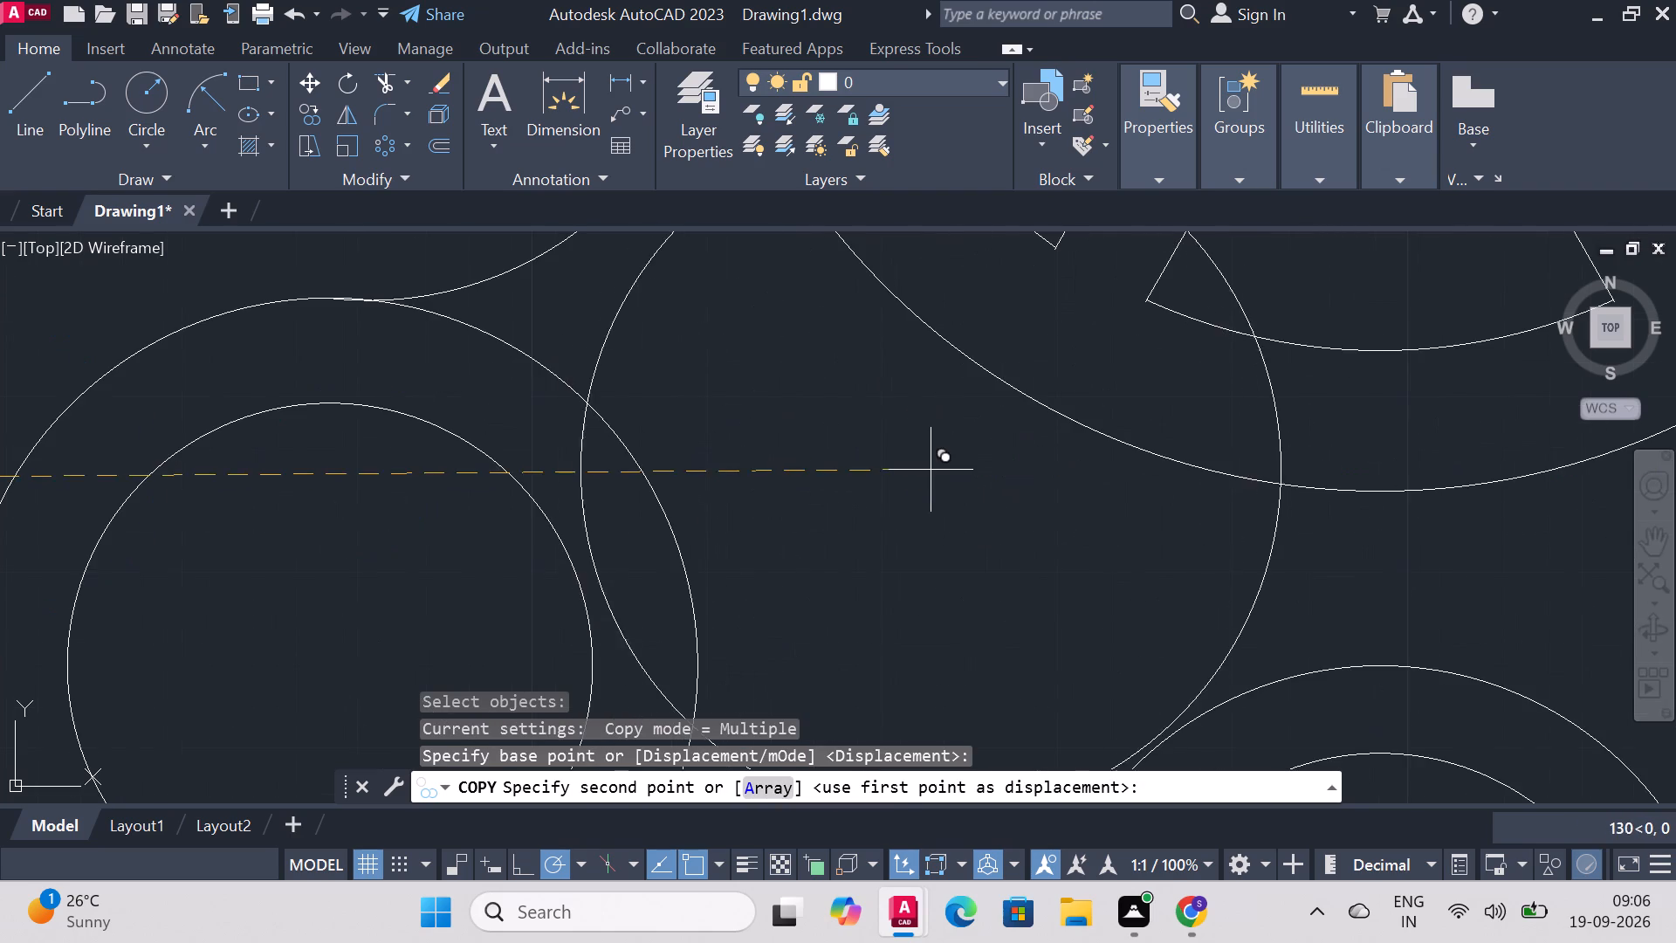
scroll(936, 470, down, 4)
scroll(949, 444, up, 3)
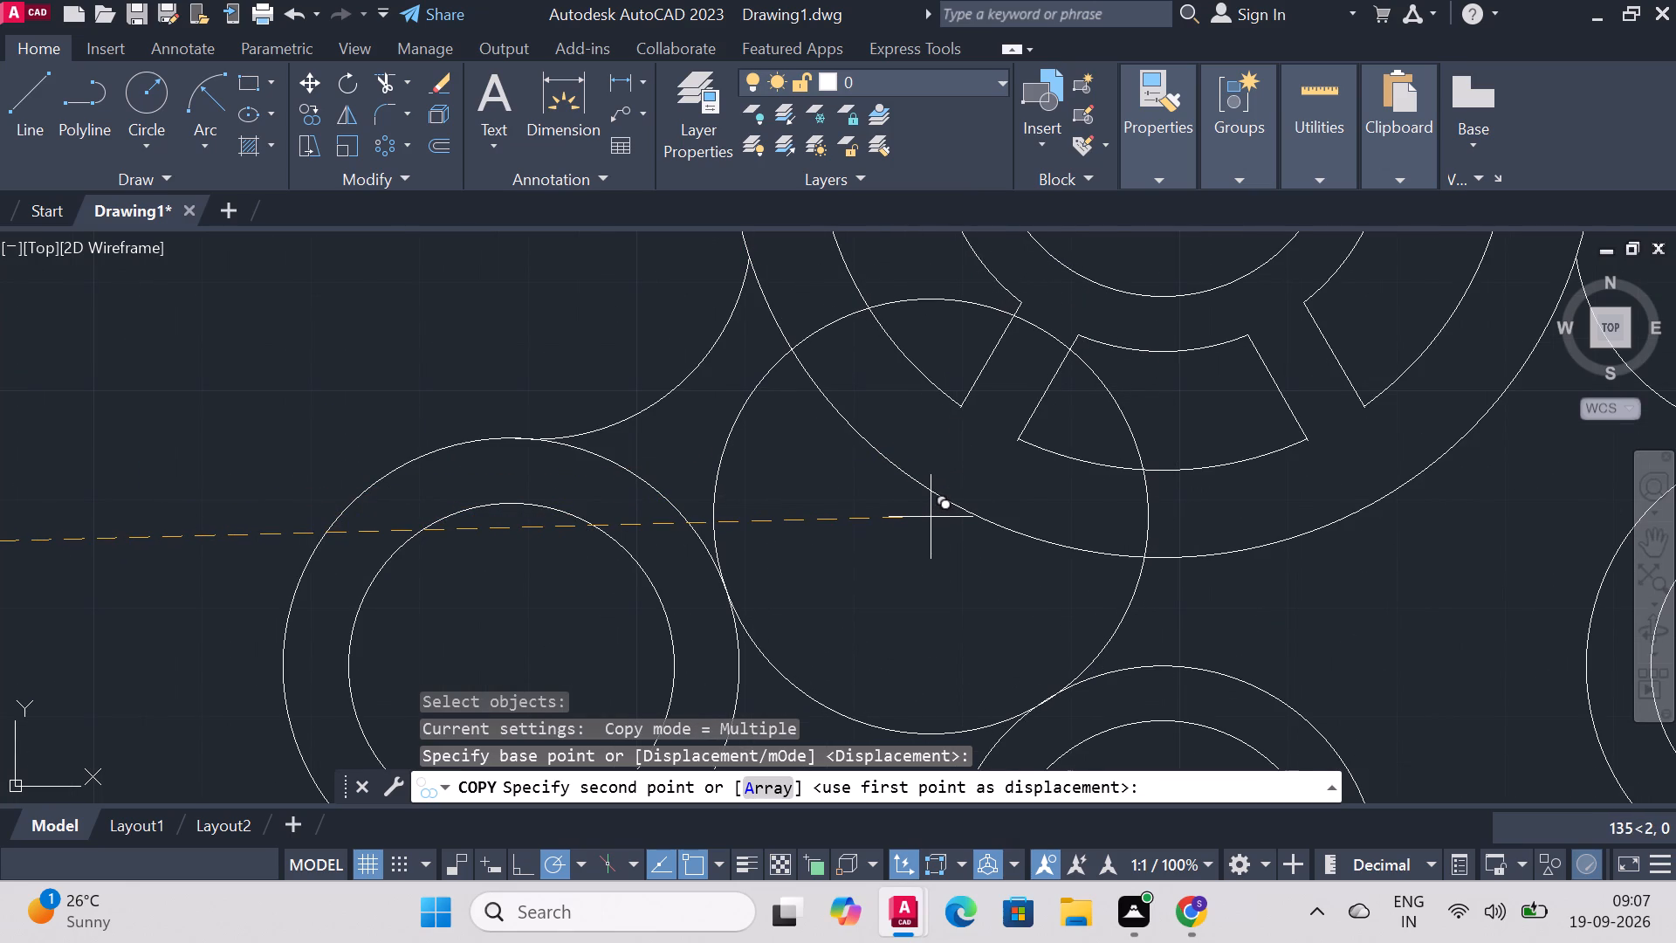
click(931, 517)
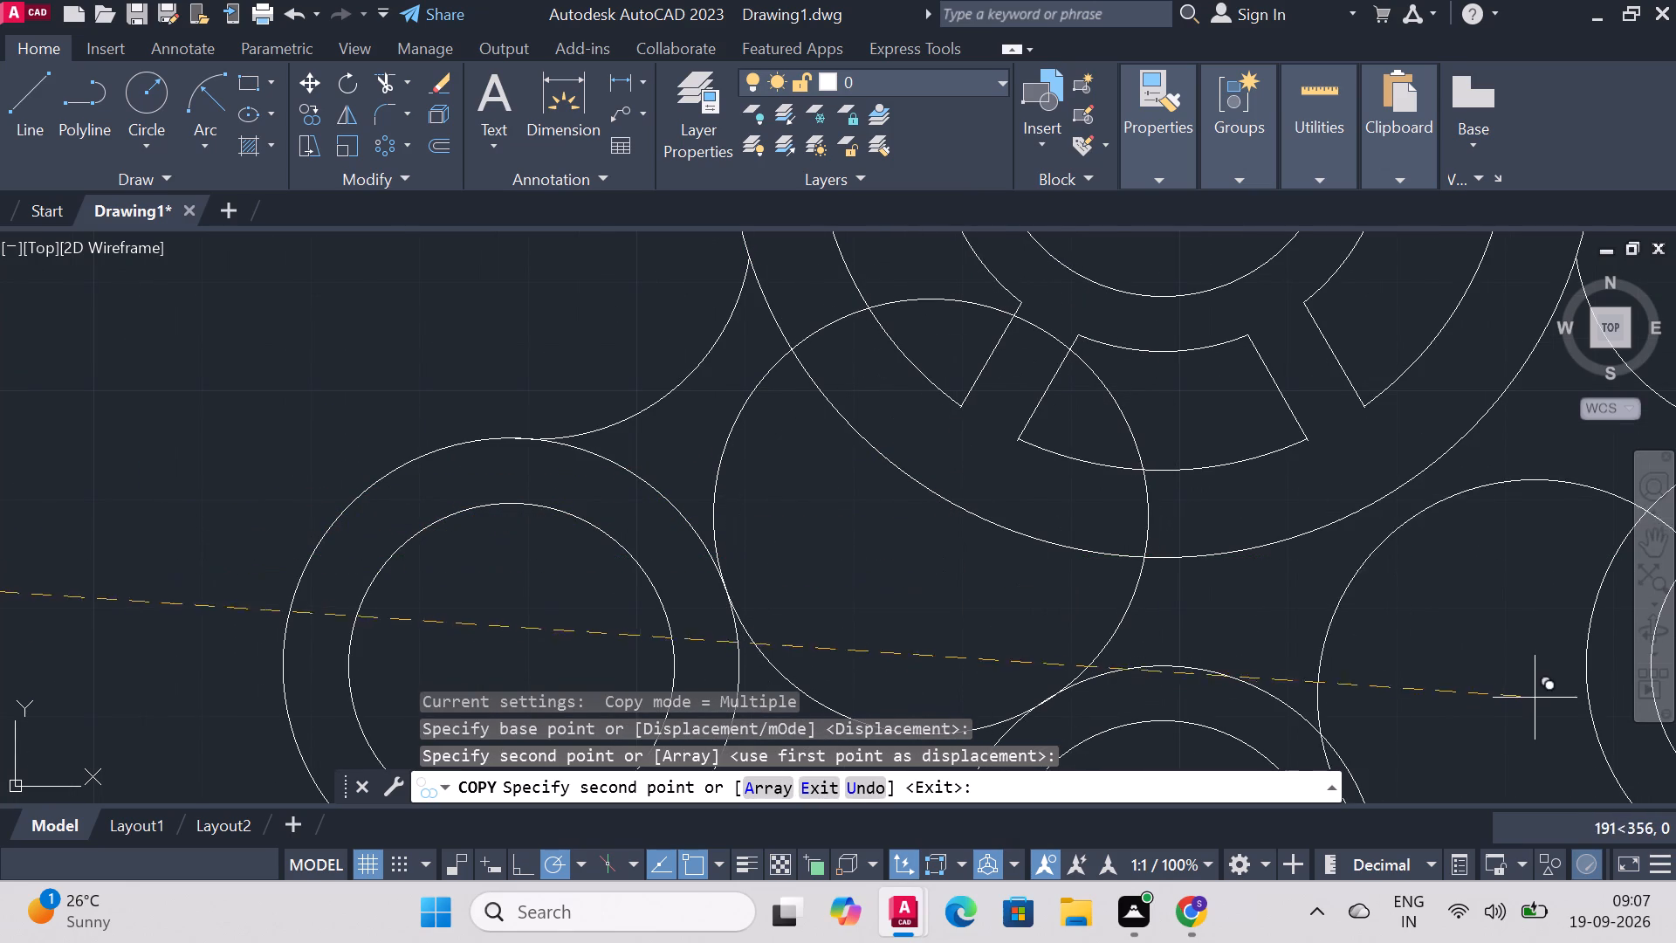
Look over the wider drawing area around the part for other geometry and end the copying.
scroll(1494, 644, down, 3)
scroll(1584, 598, up, 2)
scroll(1585, 635, down, 2)
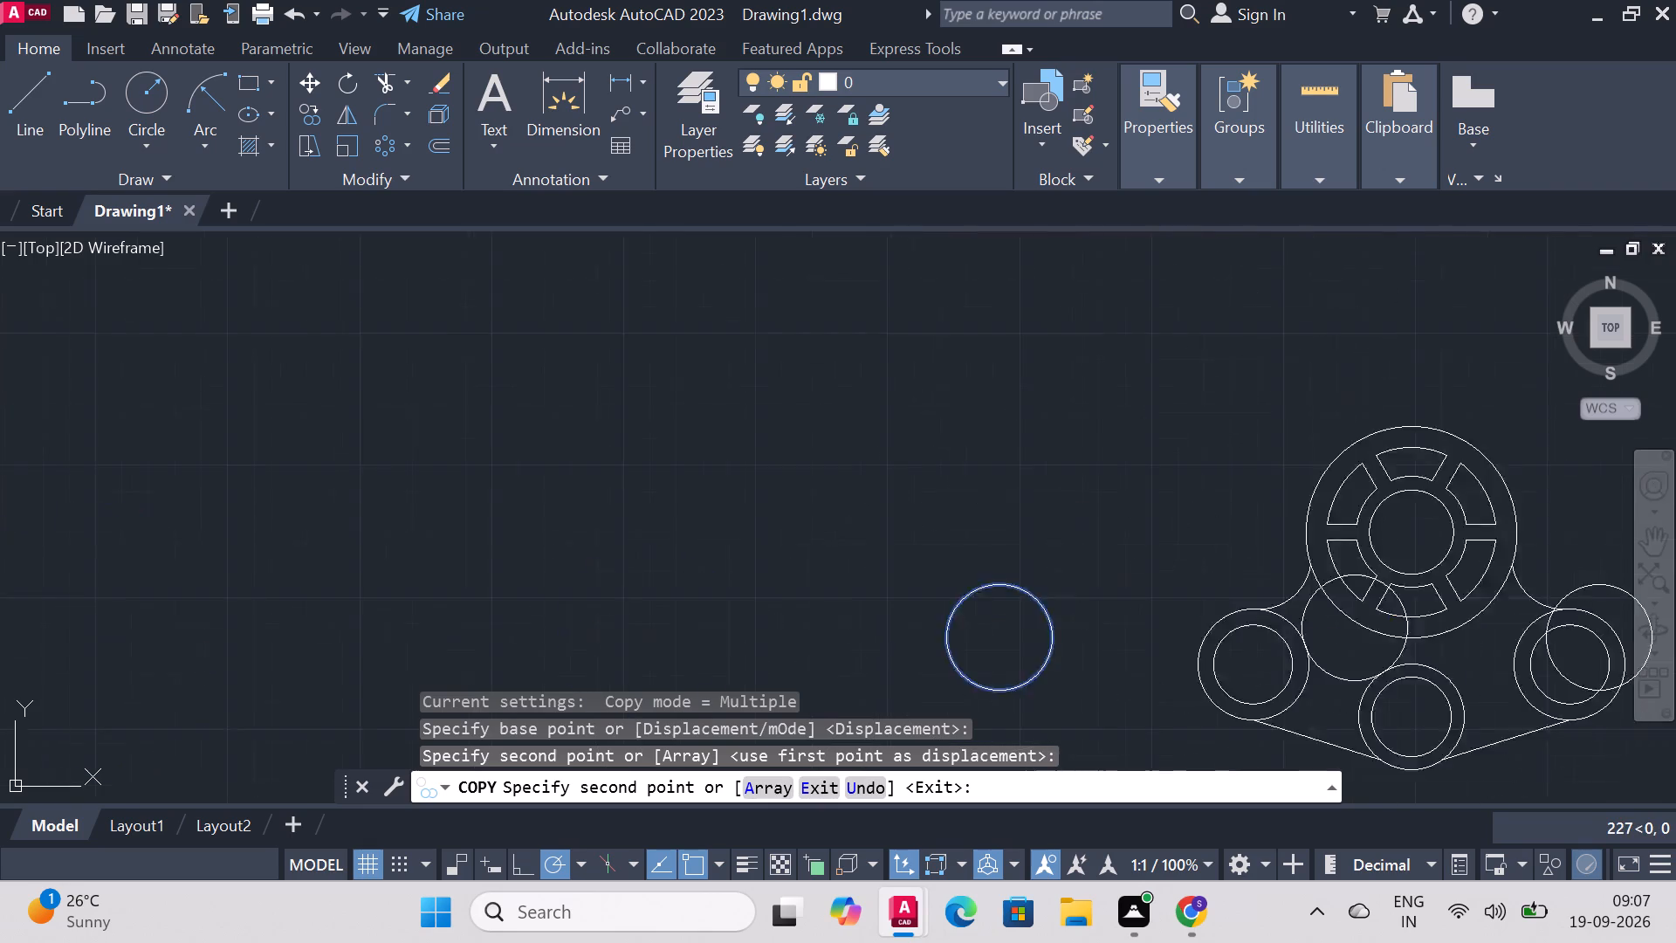
scroll(1585, 636, down, 2)
scroll(1581, 685, up, 5)
scroll(1475, 260, up, 1)
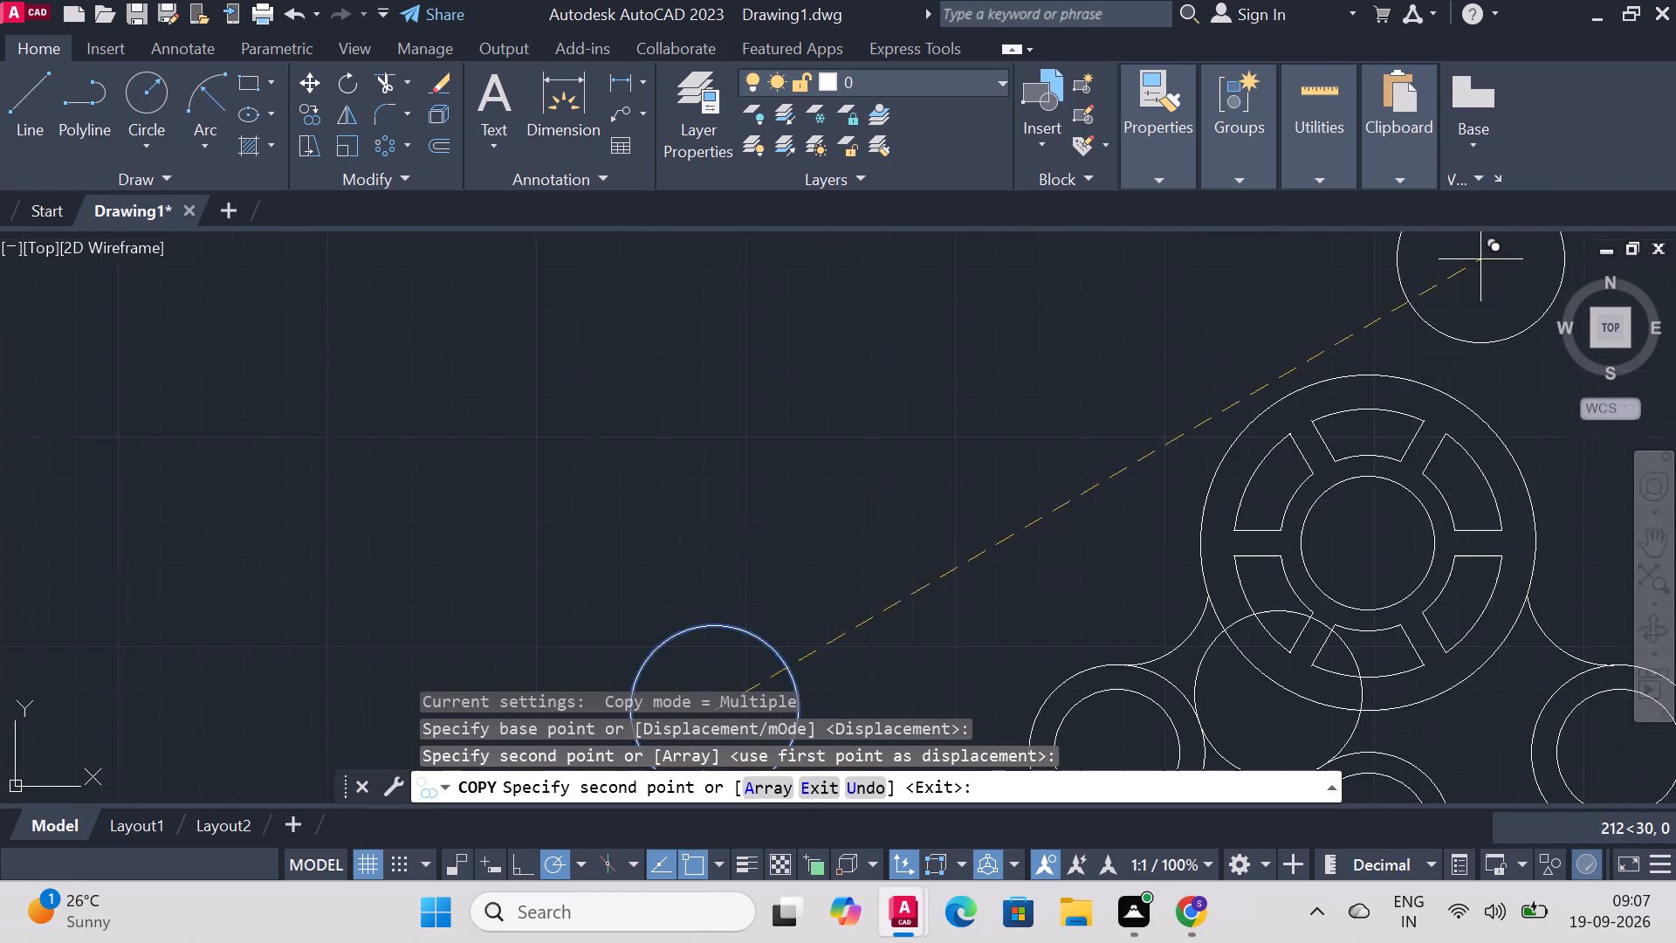
scroll(1480, 259, up, 1)
scroll(1510, 491, down, 10)
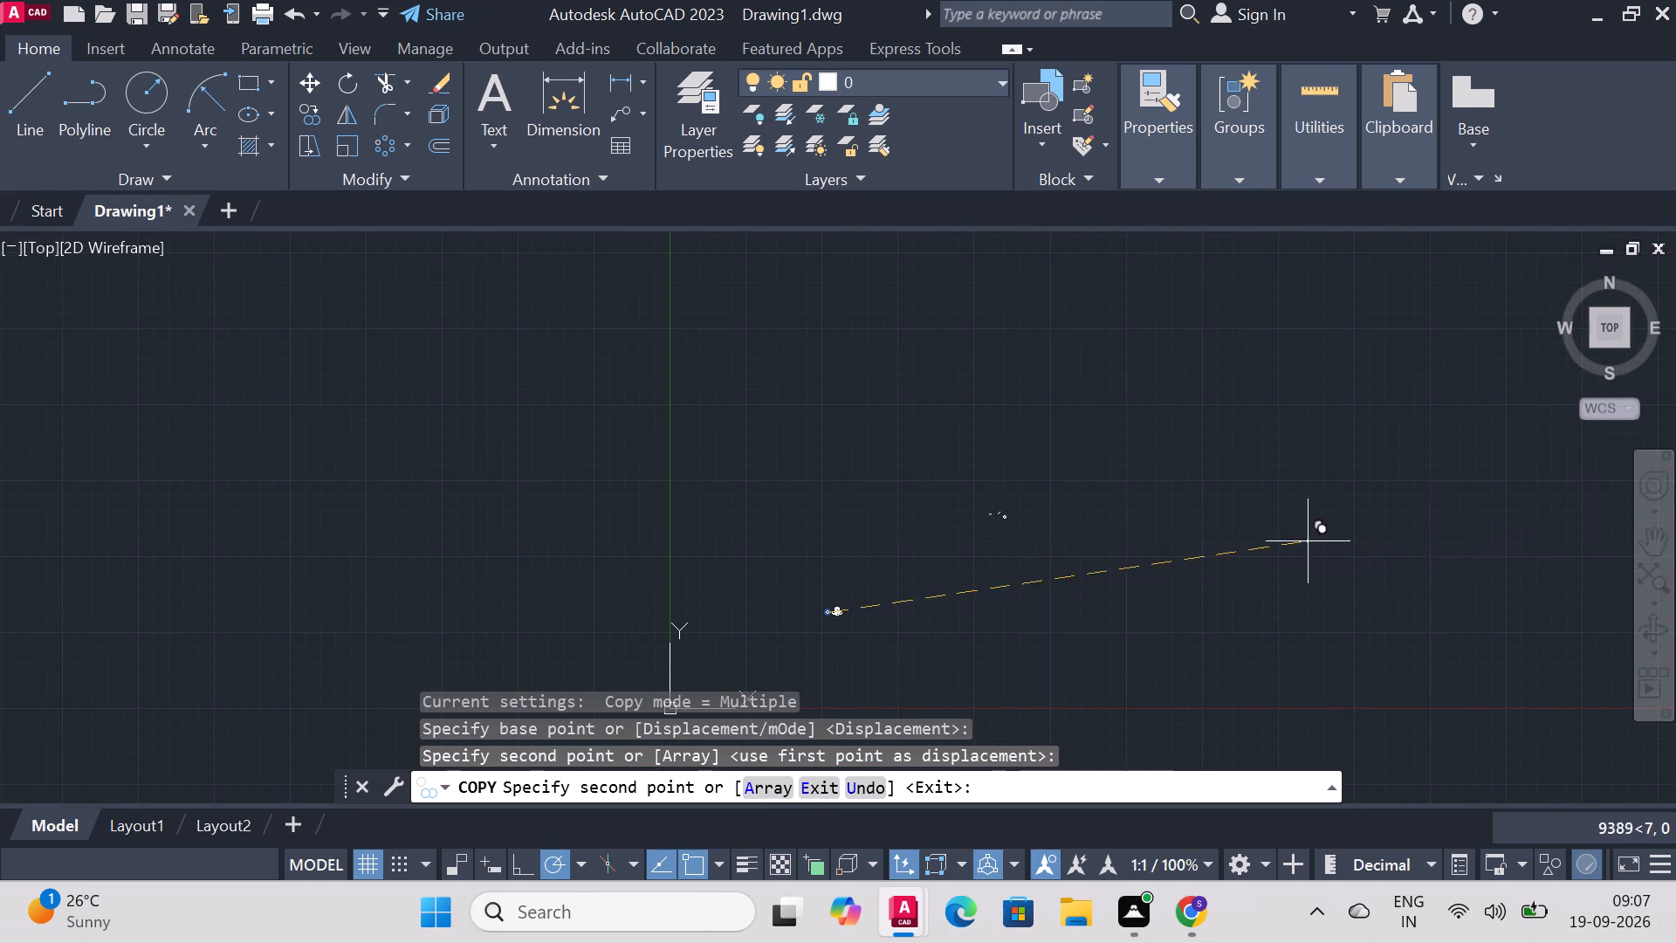
scroll(1022, 545, up, 4)
scroll(1003, 506, down, 3)
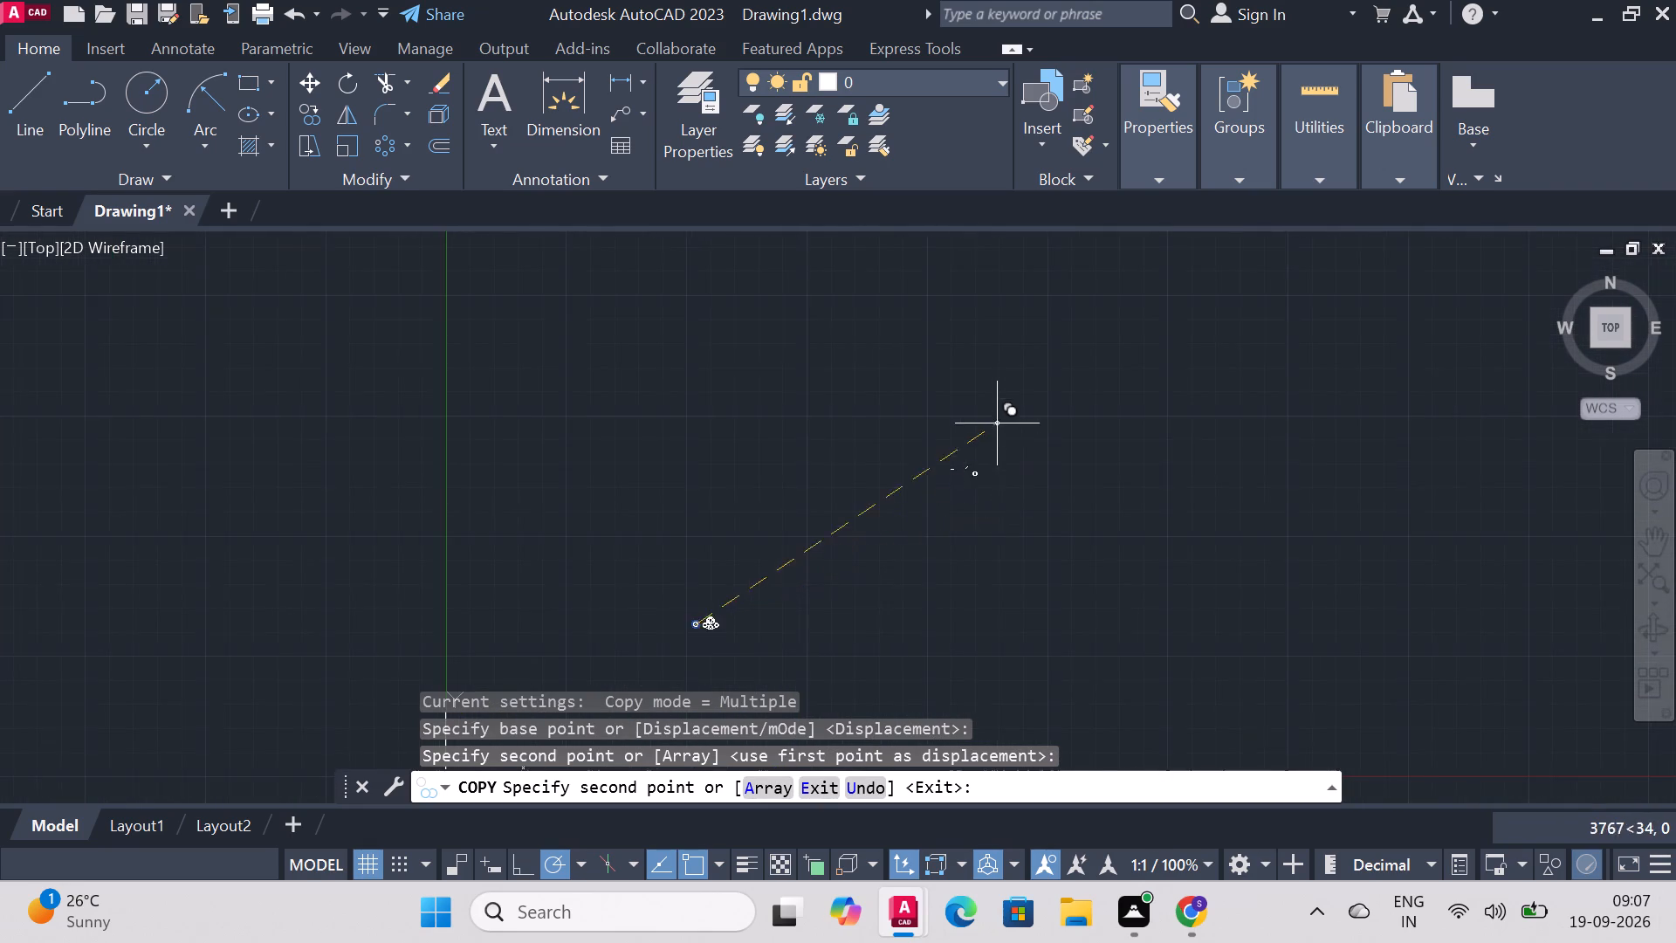
scroll(997, 423, up, 4)
scroll(999, 645, down, 5)
scroll(1013, 680, up, 5)
scroll(553, 527, up, 3)
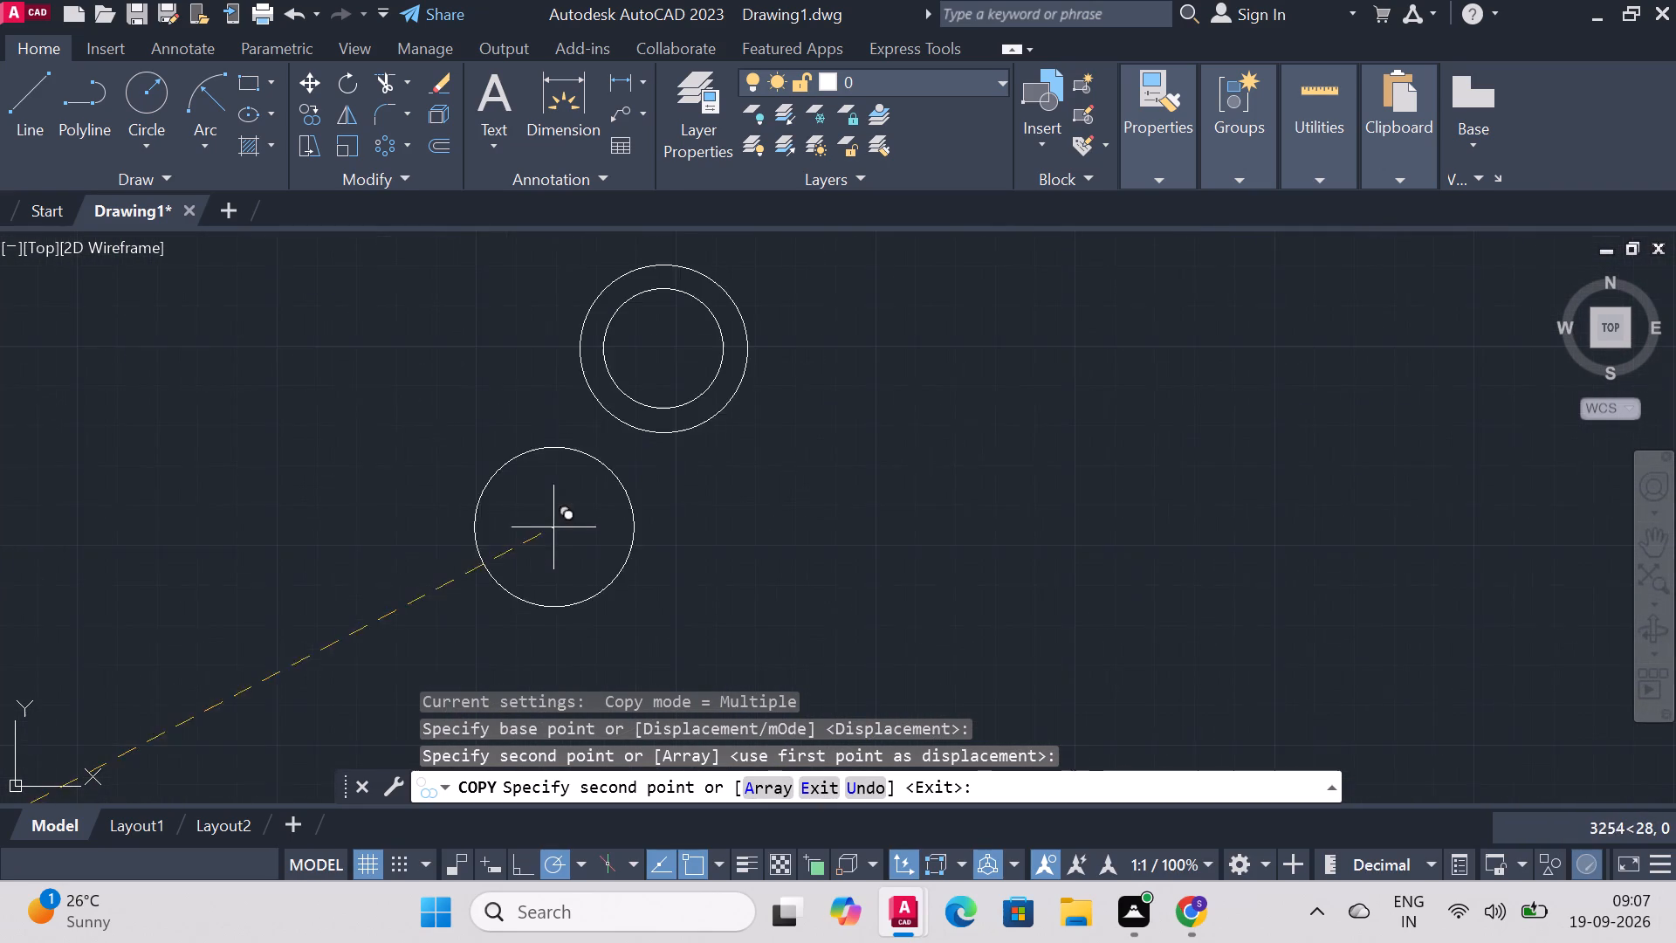
scroll(571, 513, down, 15)
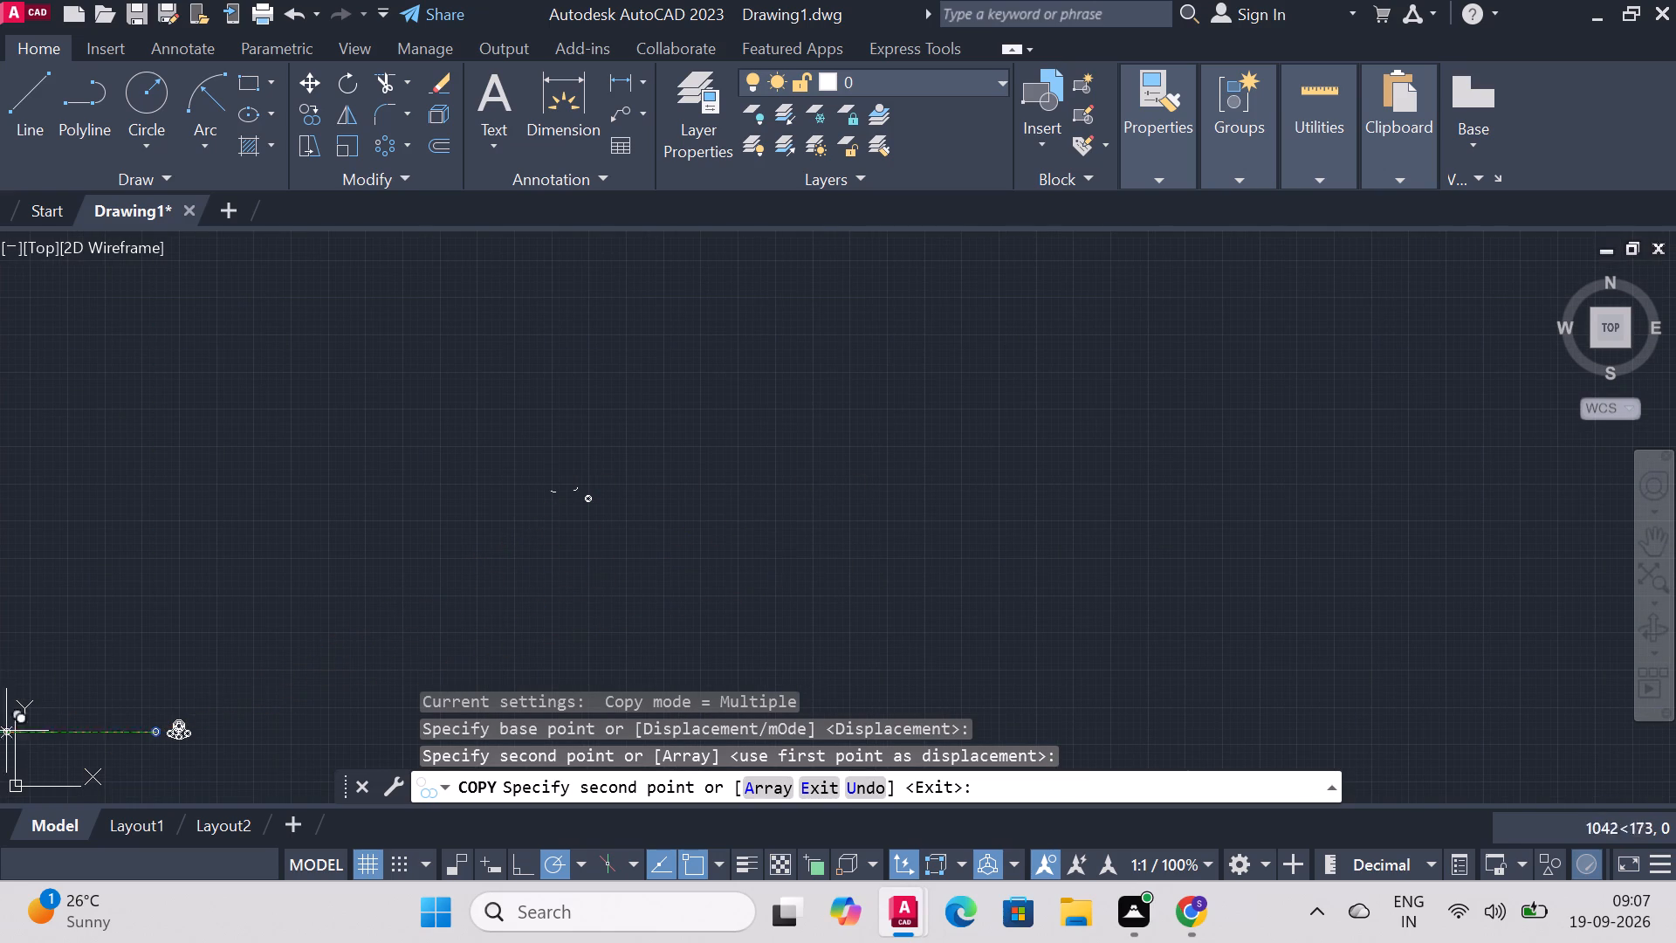
key(Escape)
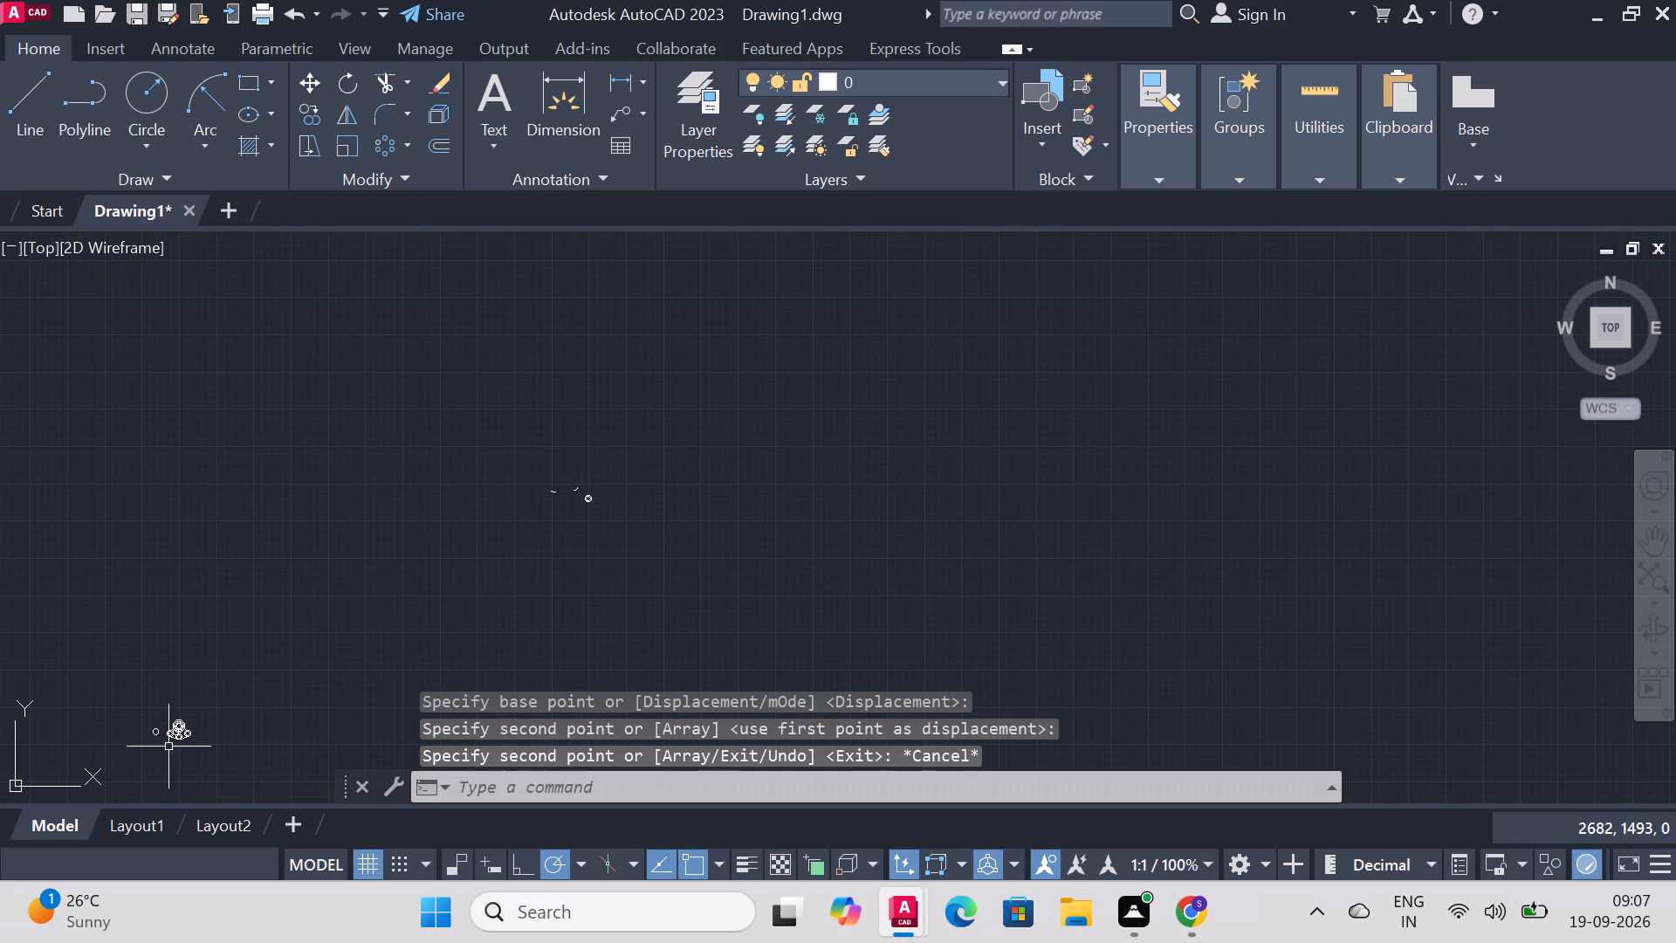
Delete the group of stray objects lying far above and to the right of the part.
drag(438, 380, 683, 566)
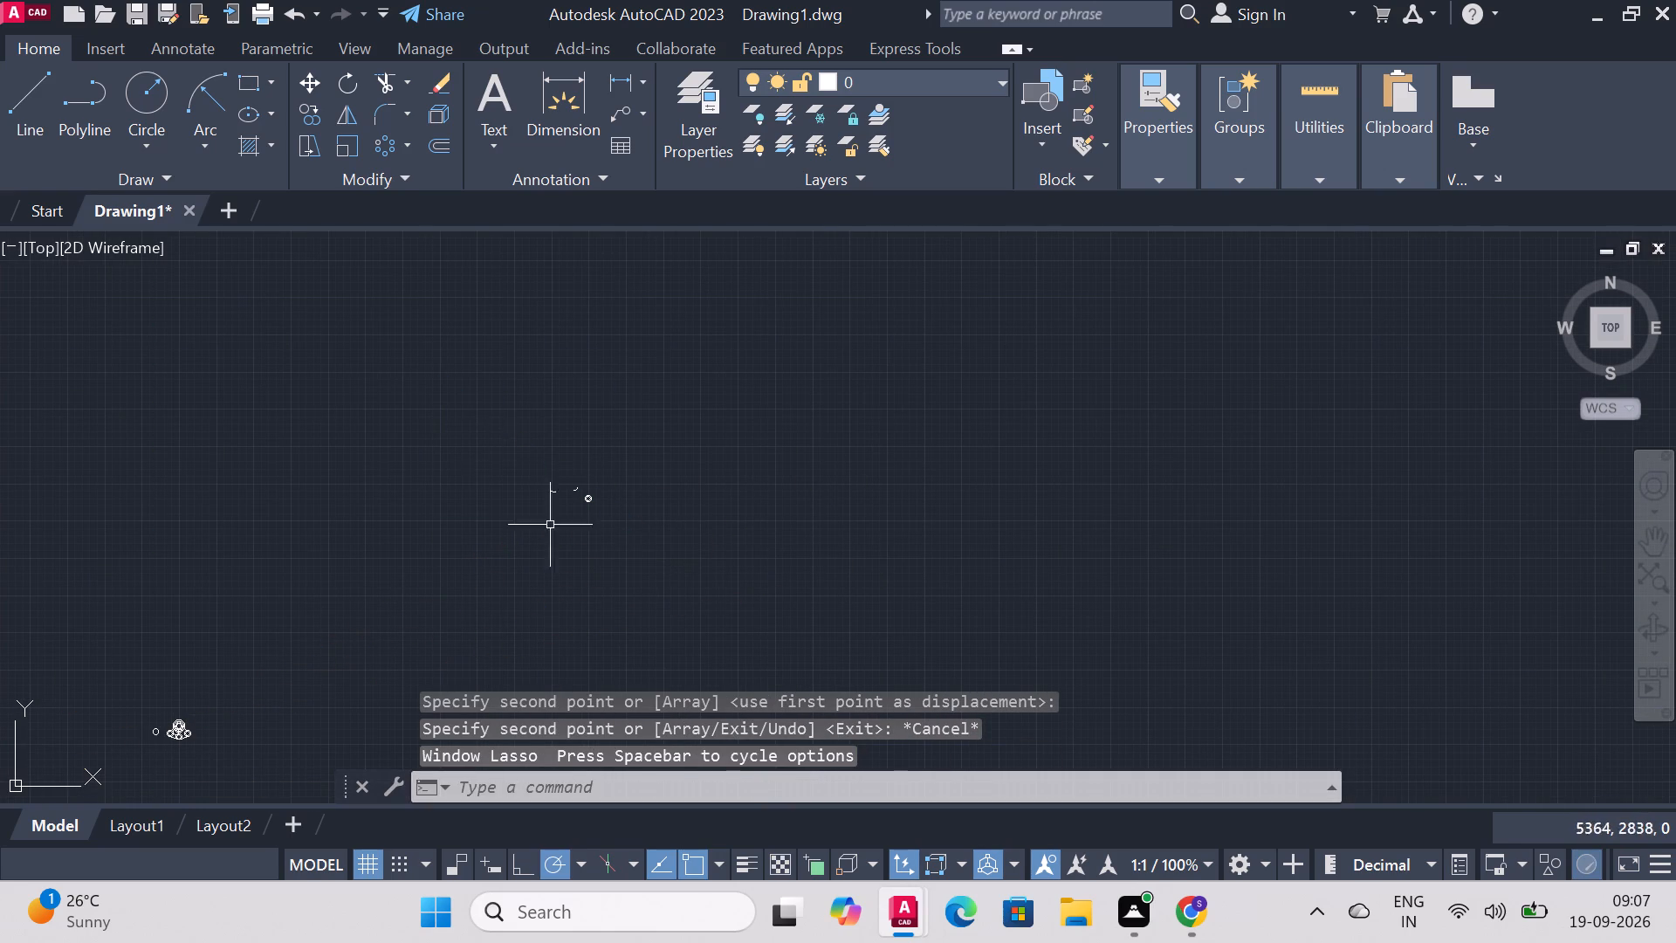
click(475, 431)
click(666, 564)
key(Delete)
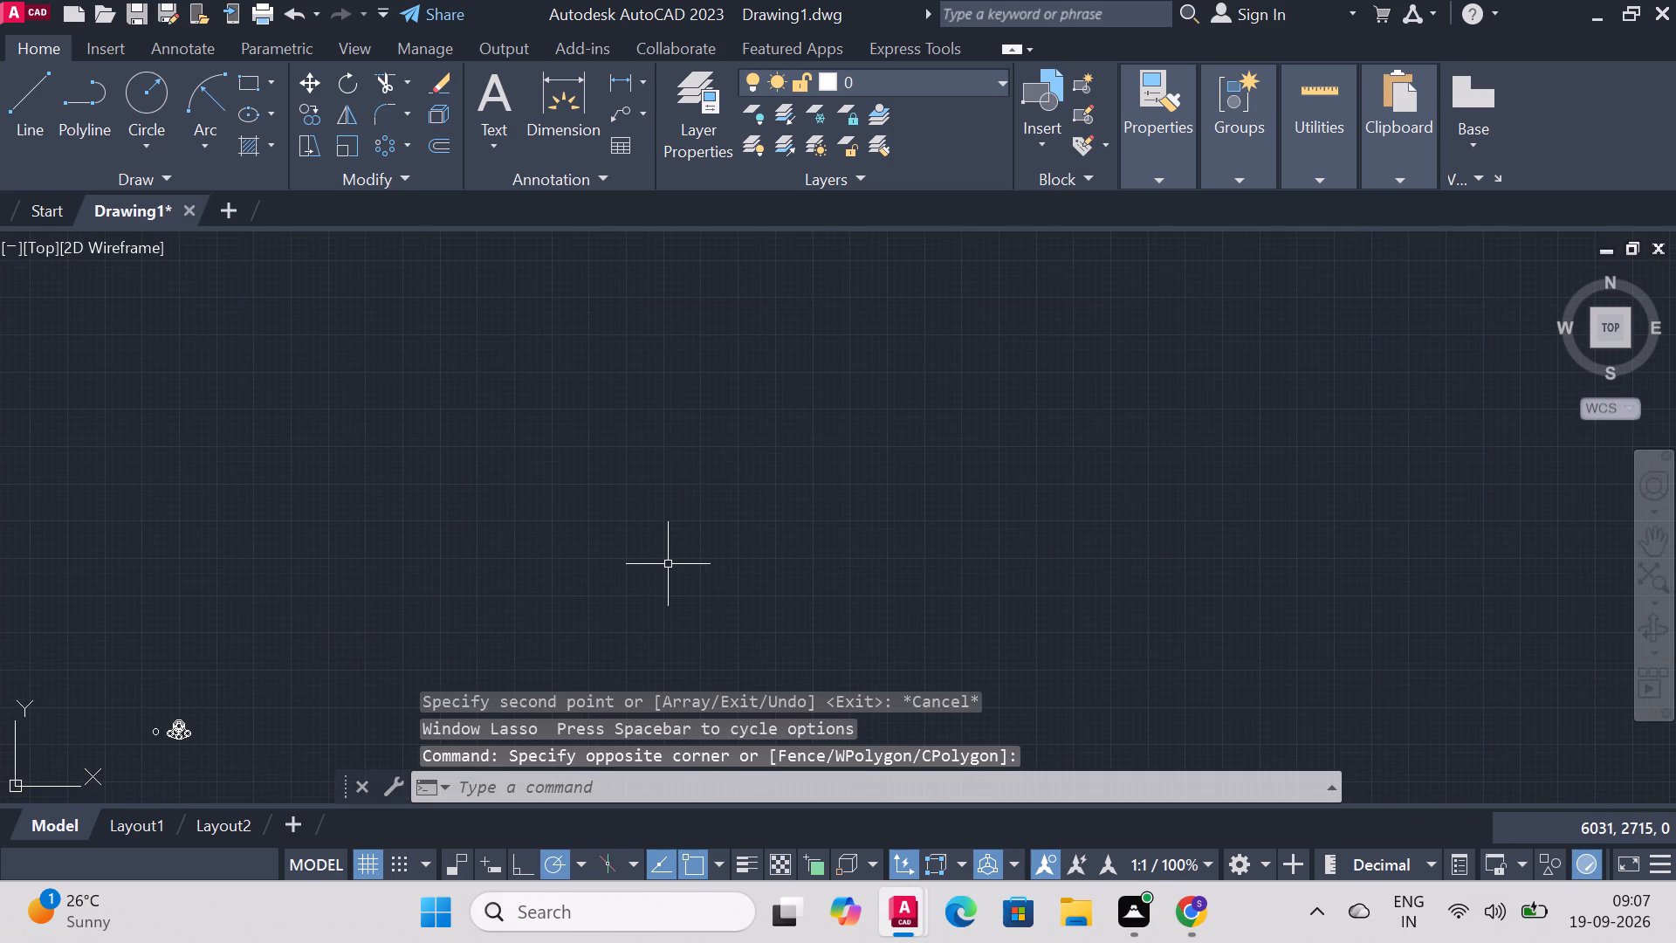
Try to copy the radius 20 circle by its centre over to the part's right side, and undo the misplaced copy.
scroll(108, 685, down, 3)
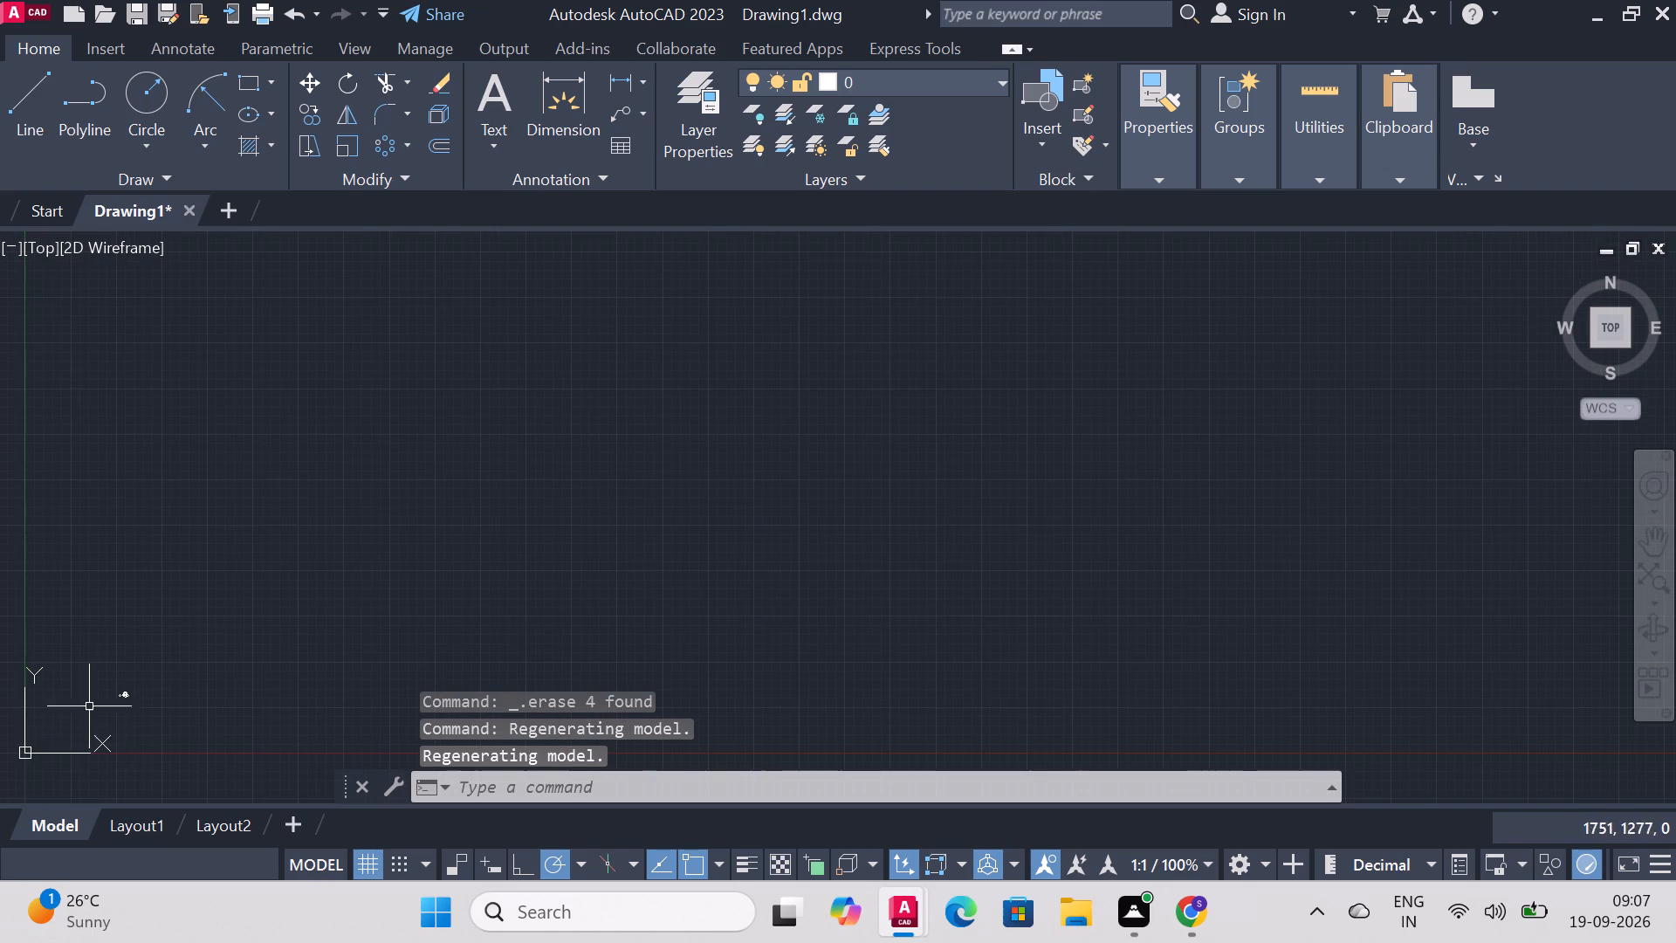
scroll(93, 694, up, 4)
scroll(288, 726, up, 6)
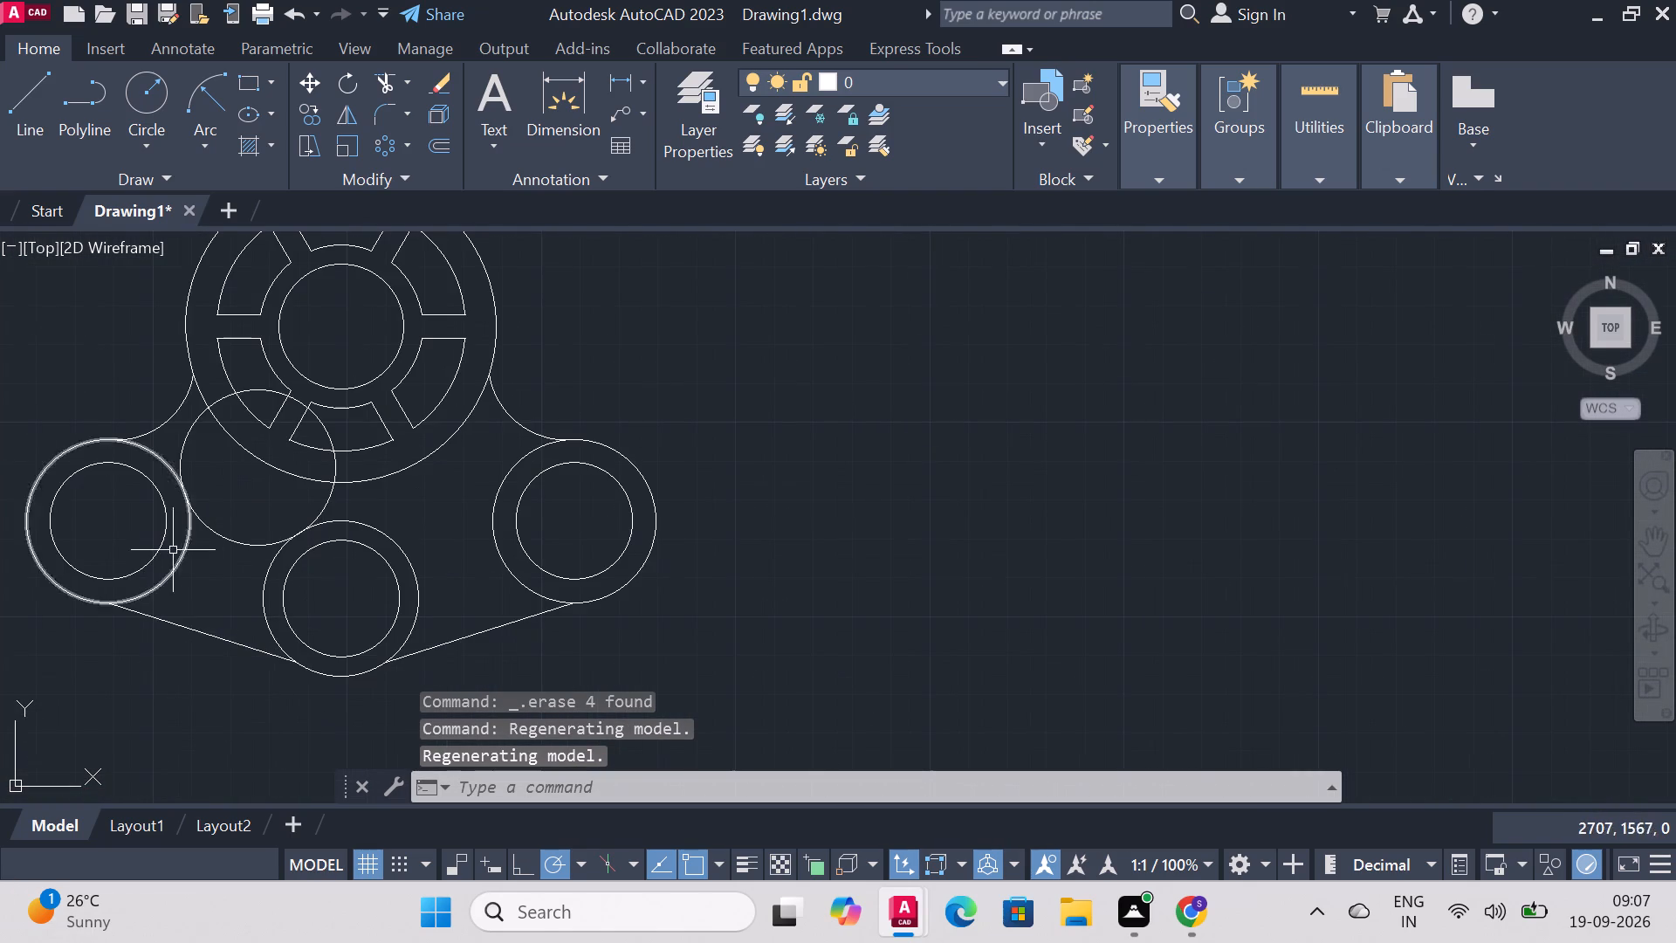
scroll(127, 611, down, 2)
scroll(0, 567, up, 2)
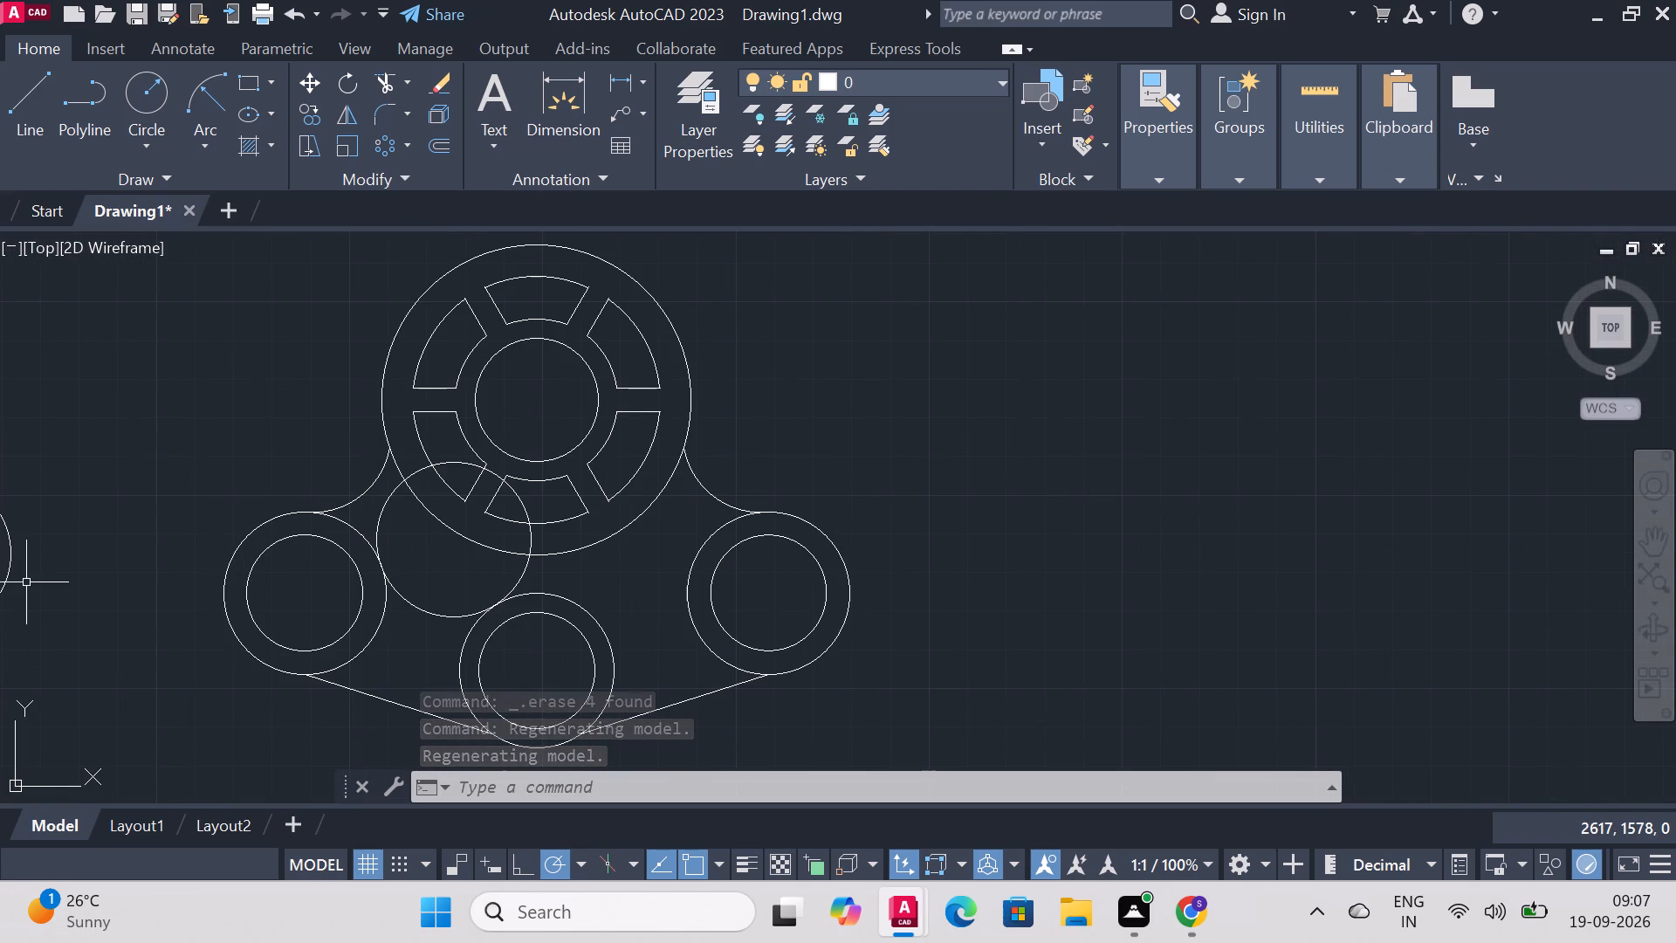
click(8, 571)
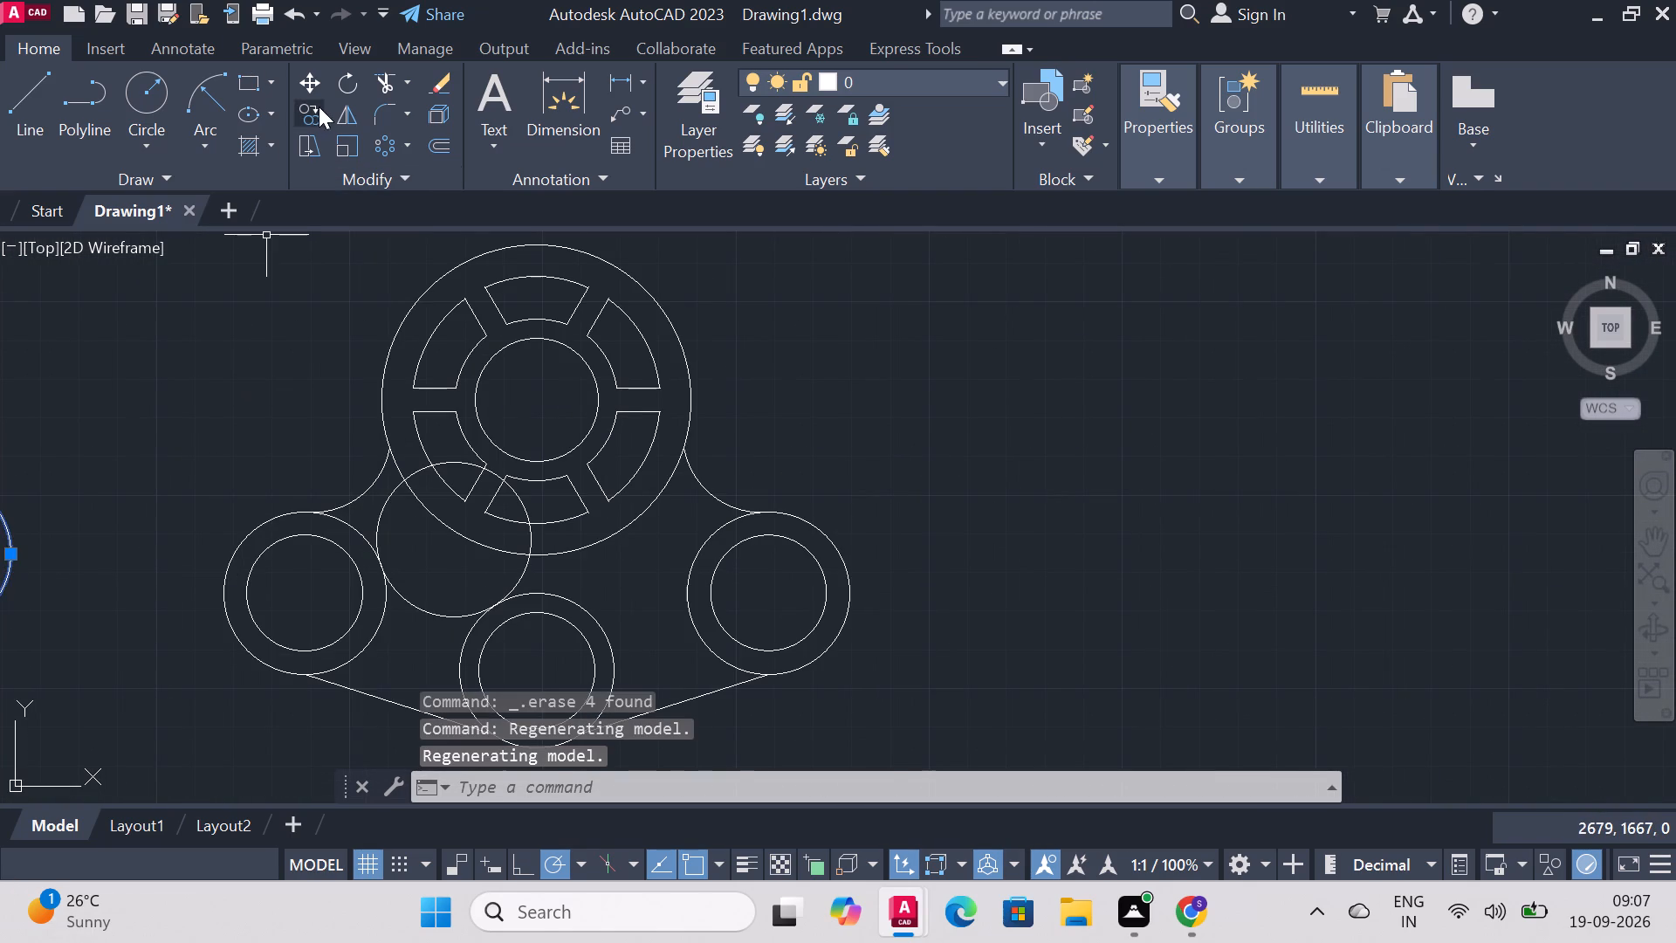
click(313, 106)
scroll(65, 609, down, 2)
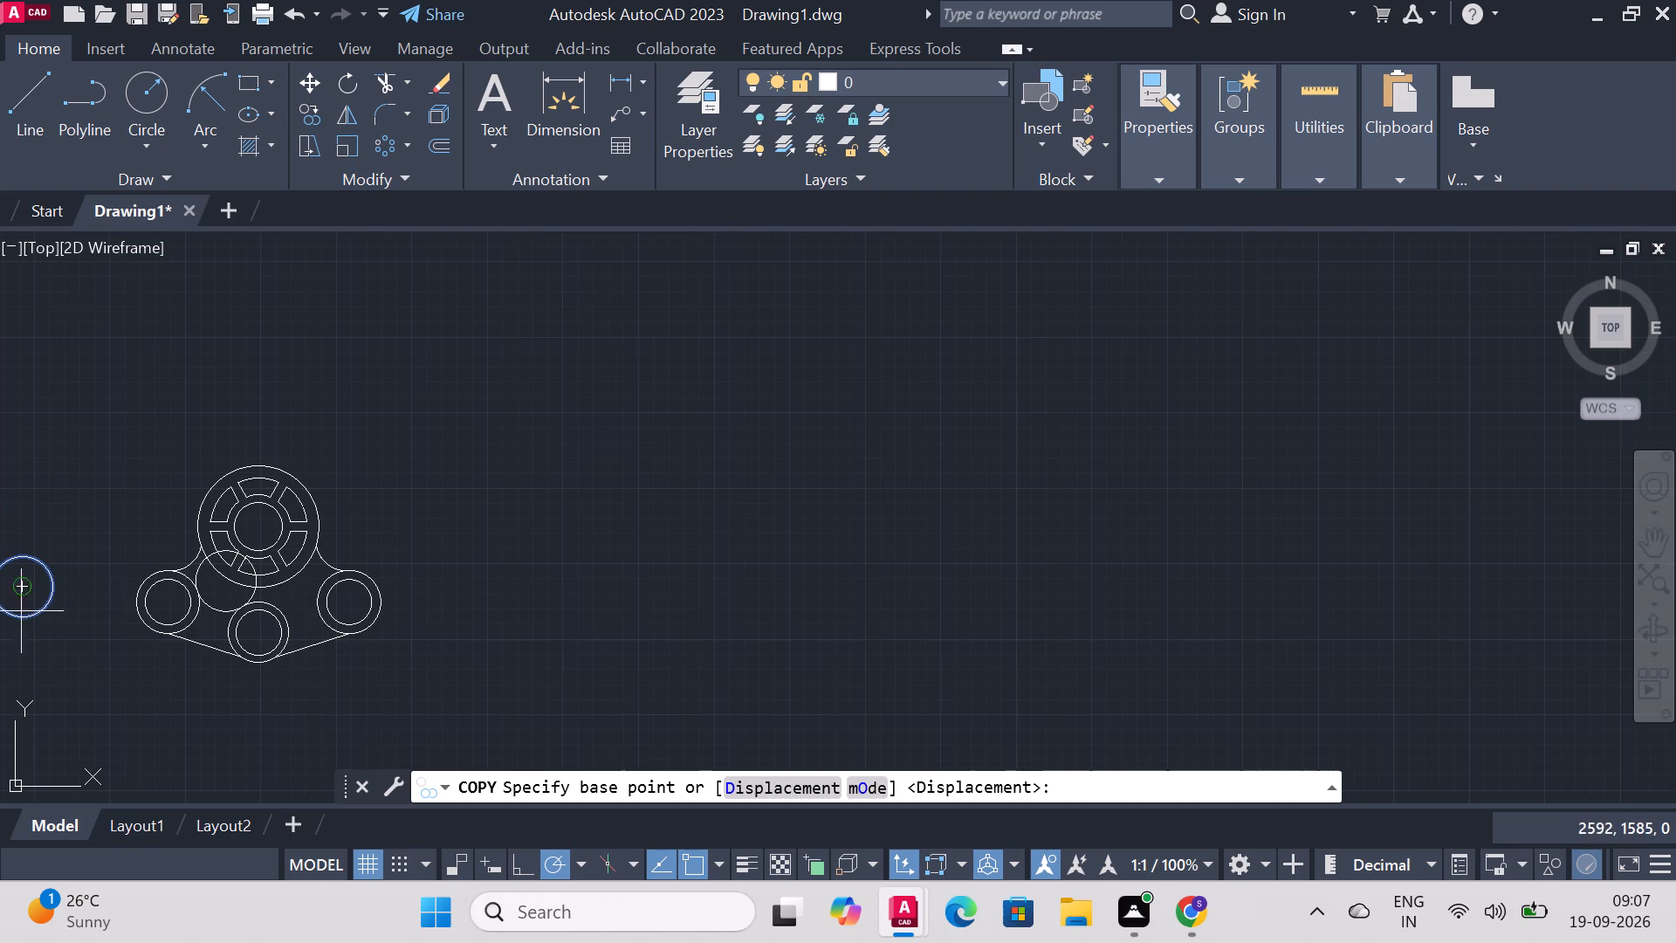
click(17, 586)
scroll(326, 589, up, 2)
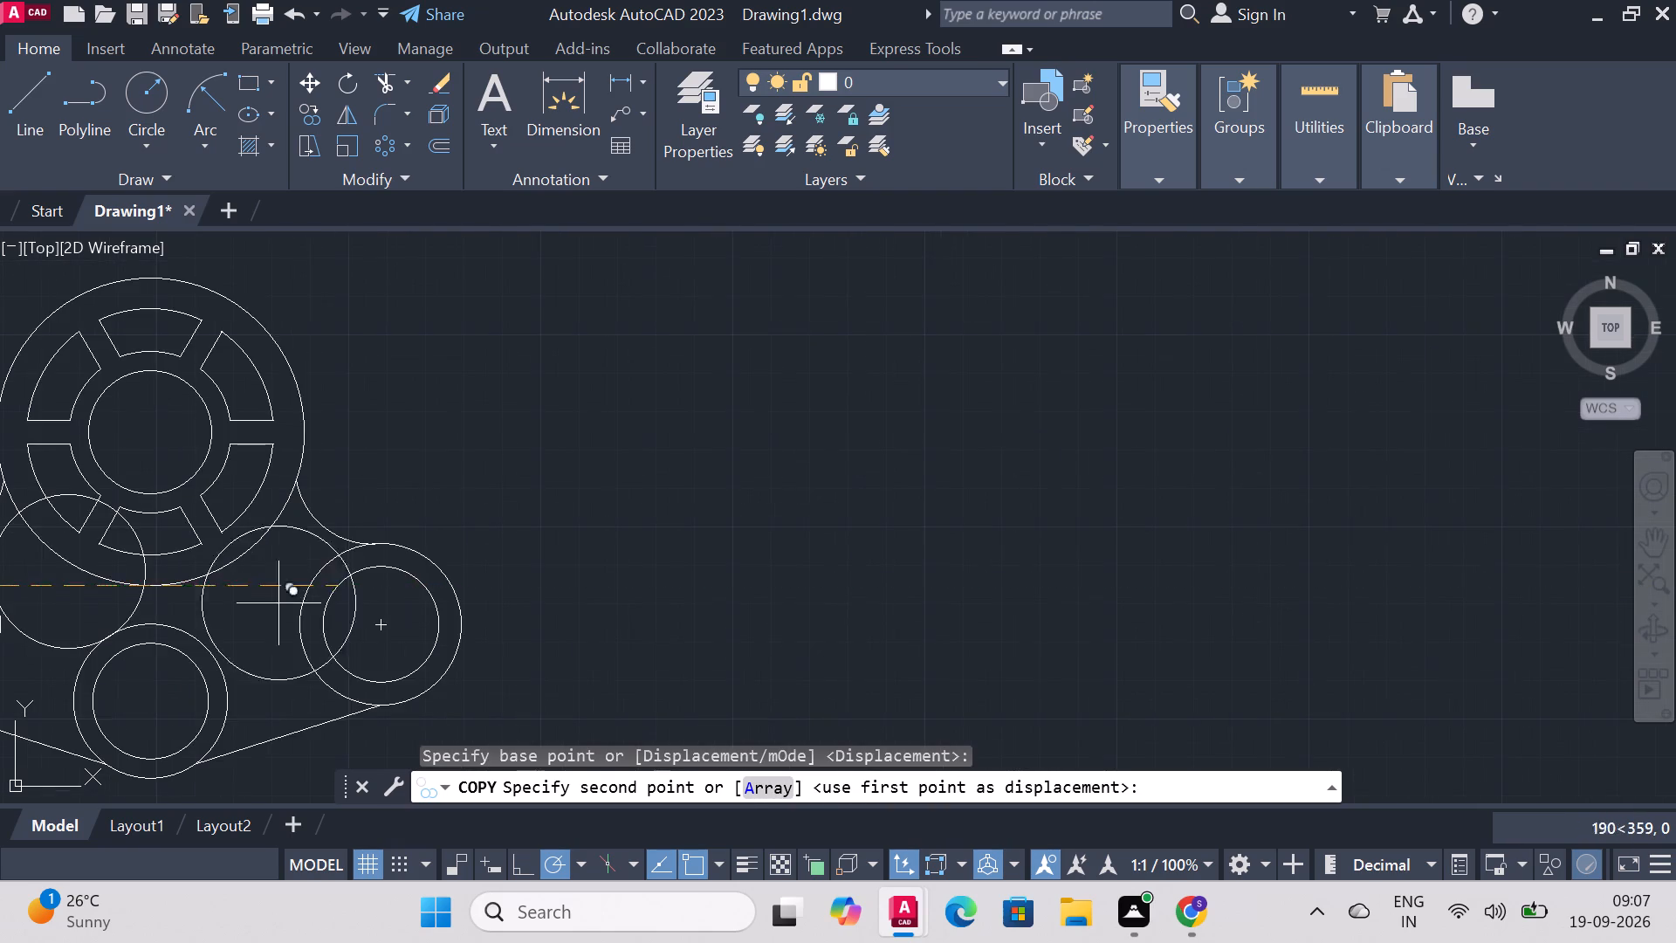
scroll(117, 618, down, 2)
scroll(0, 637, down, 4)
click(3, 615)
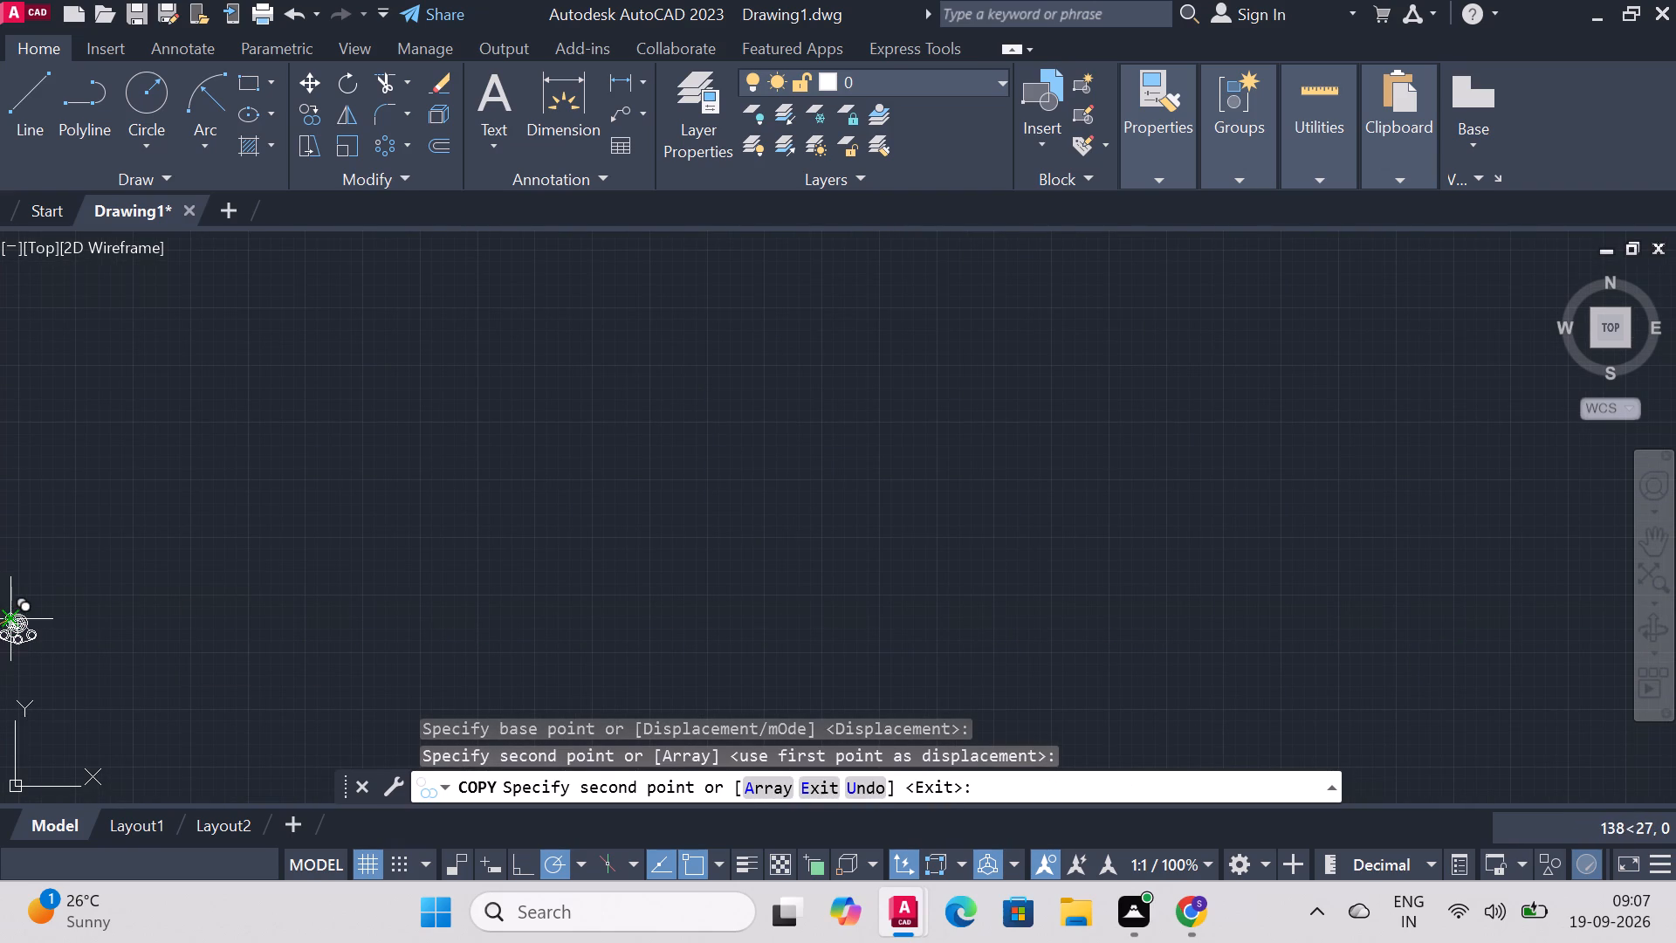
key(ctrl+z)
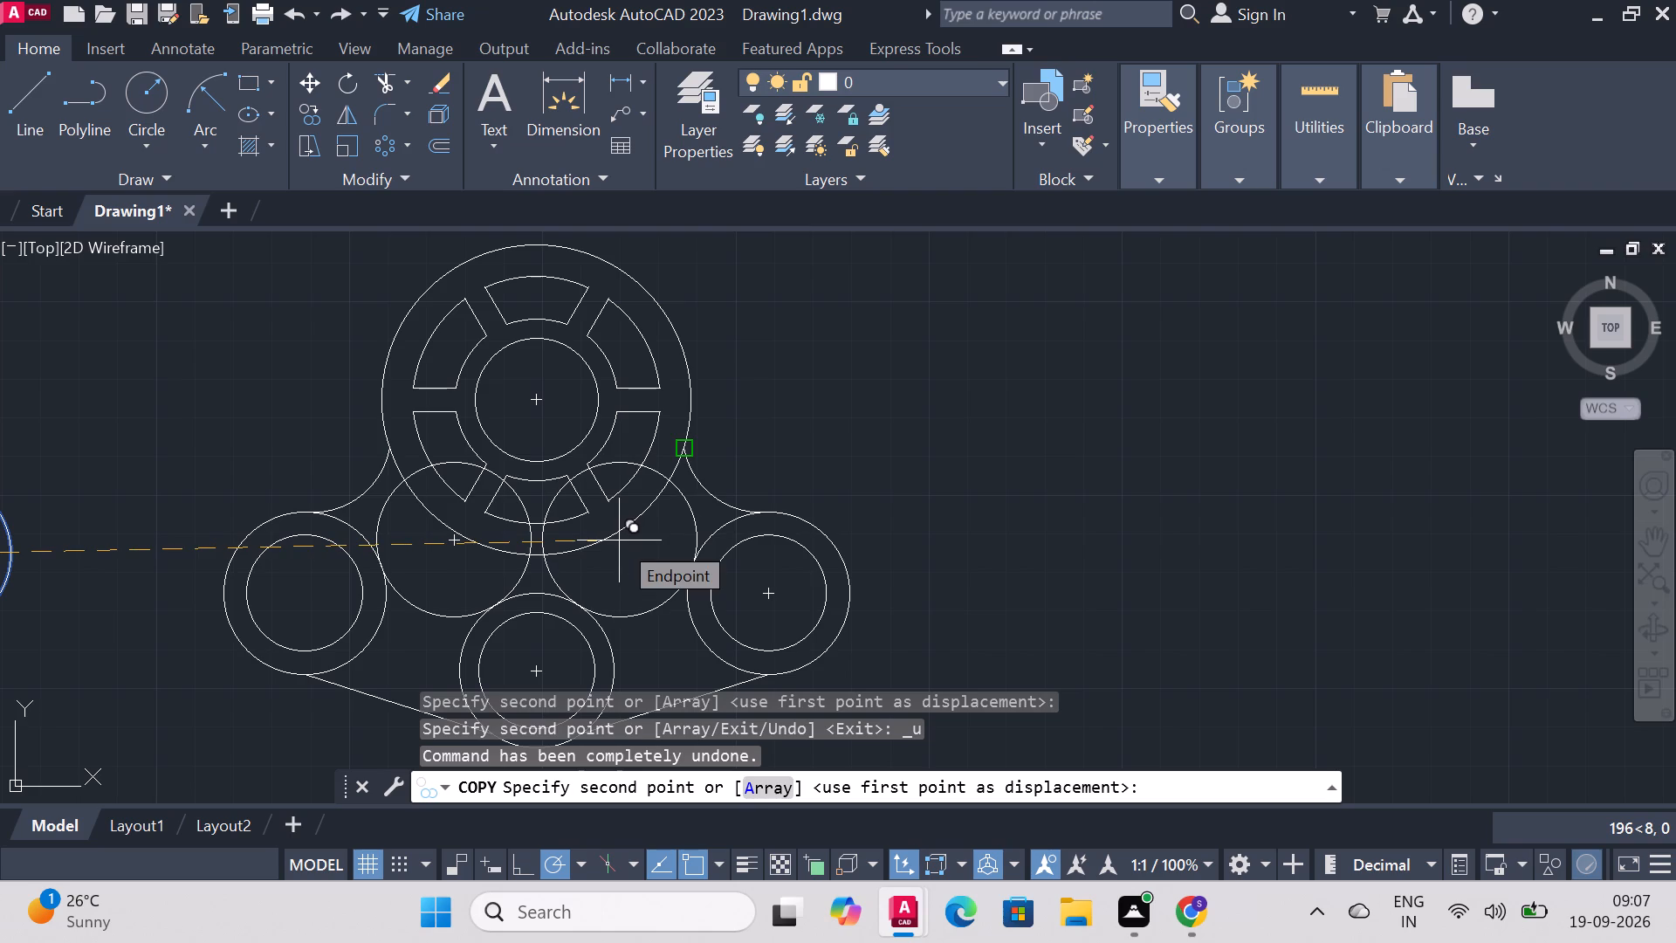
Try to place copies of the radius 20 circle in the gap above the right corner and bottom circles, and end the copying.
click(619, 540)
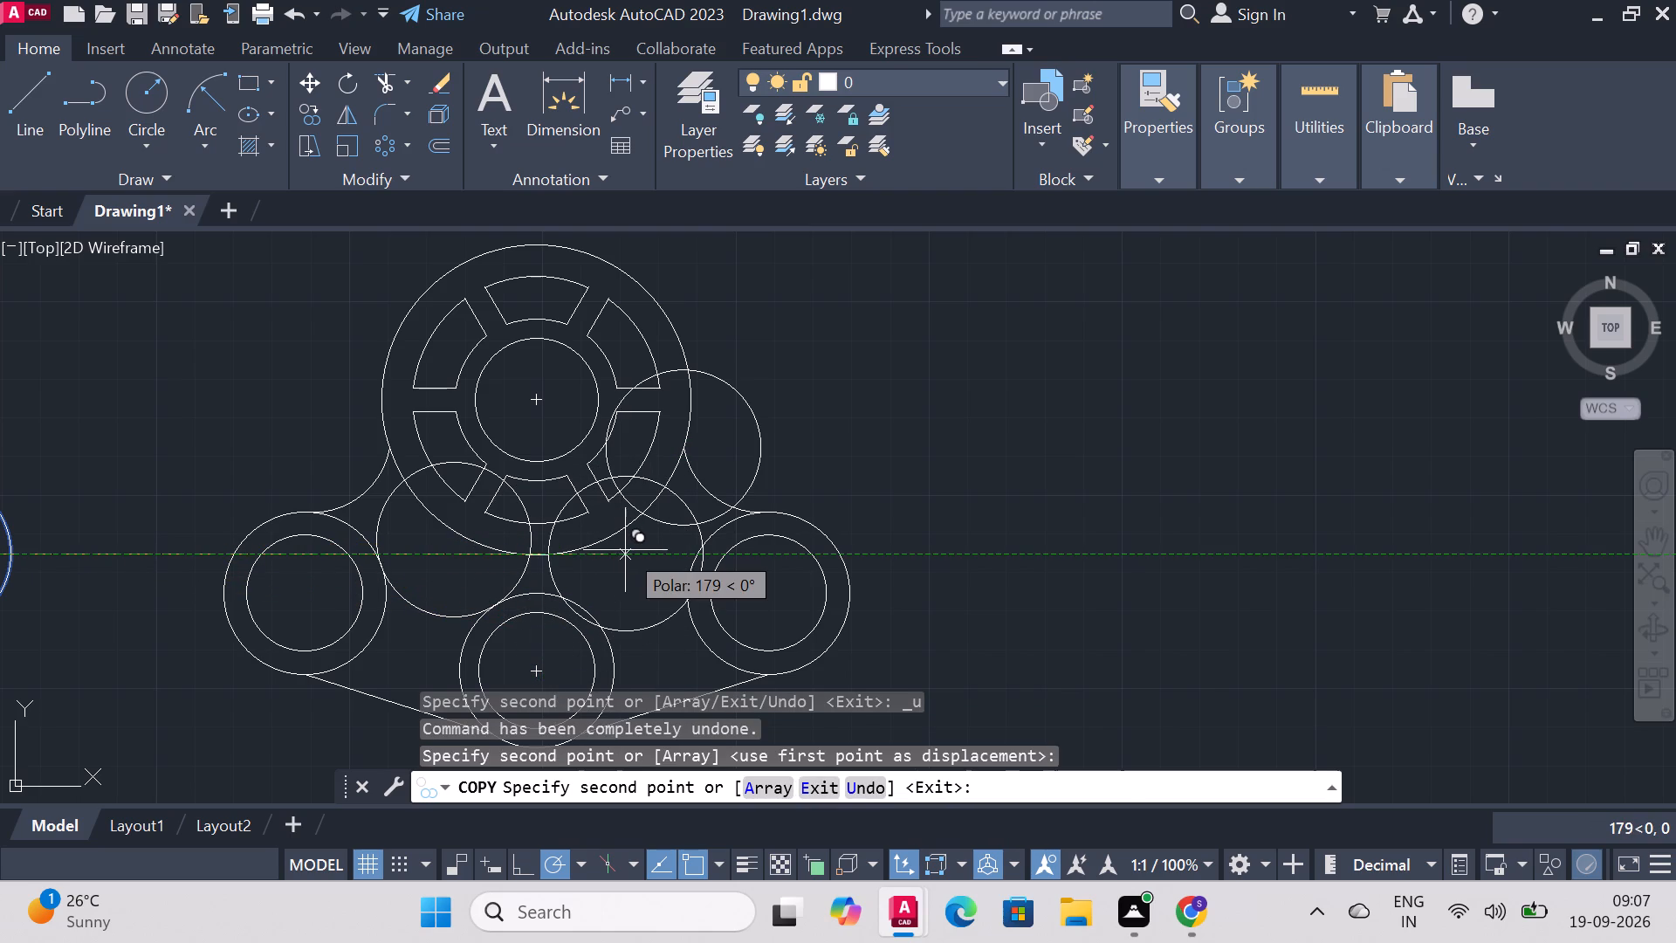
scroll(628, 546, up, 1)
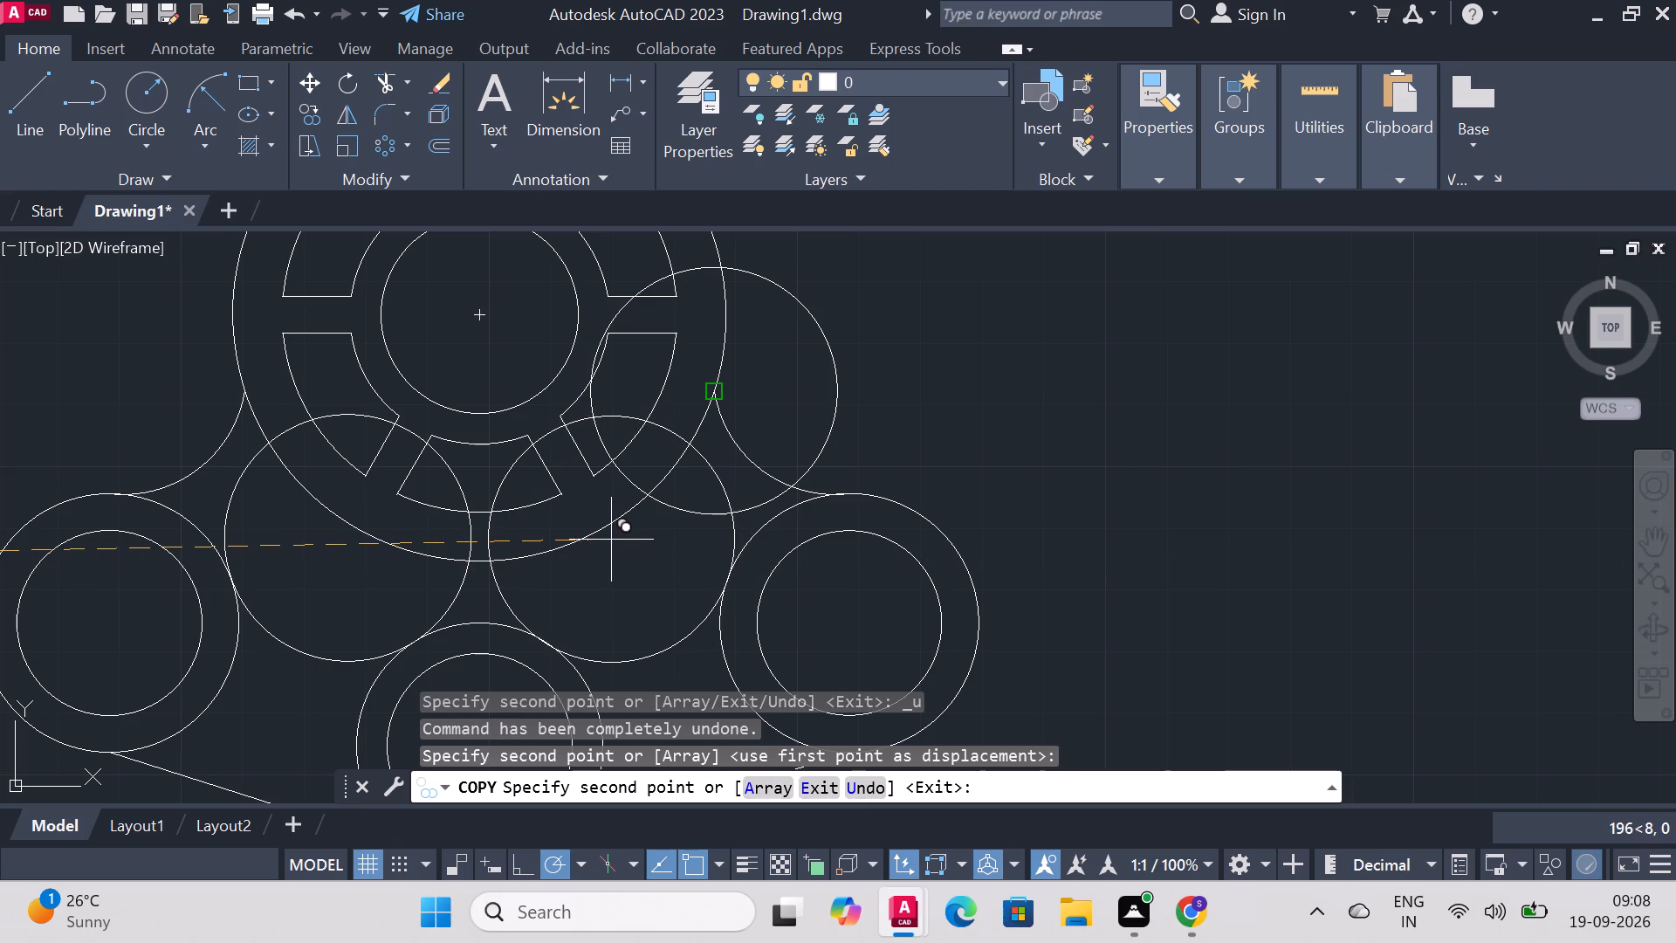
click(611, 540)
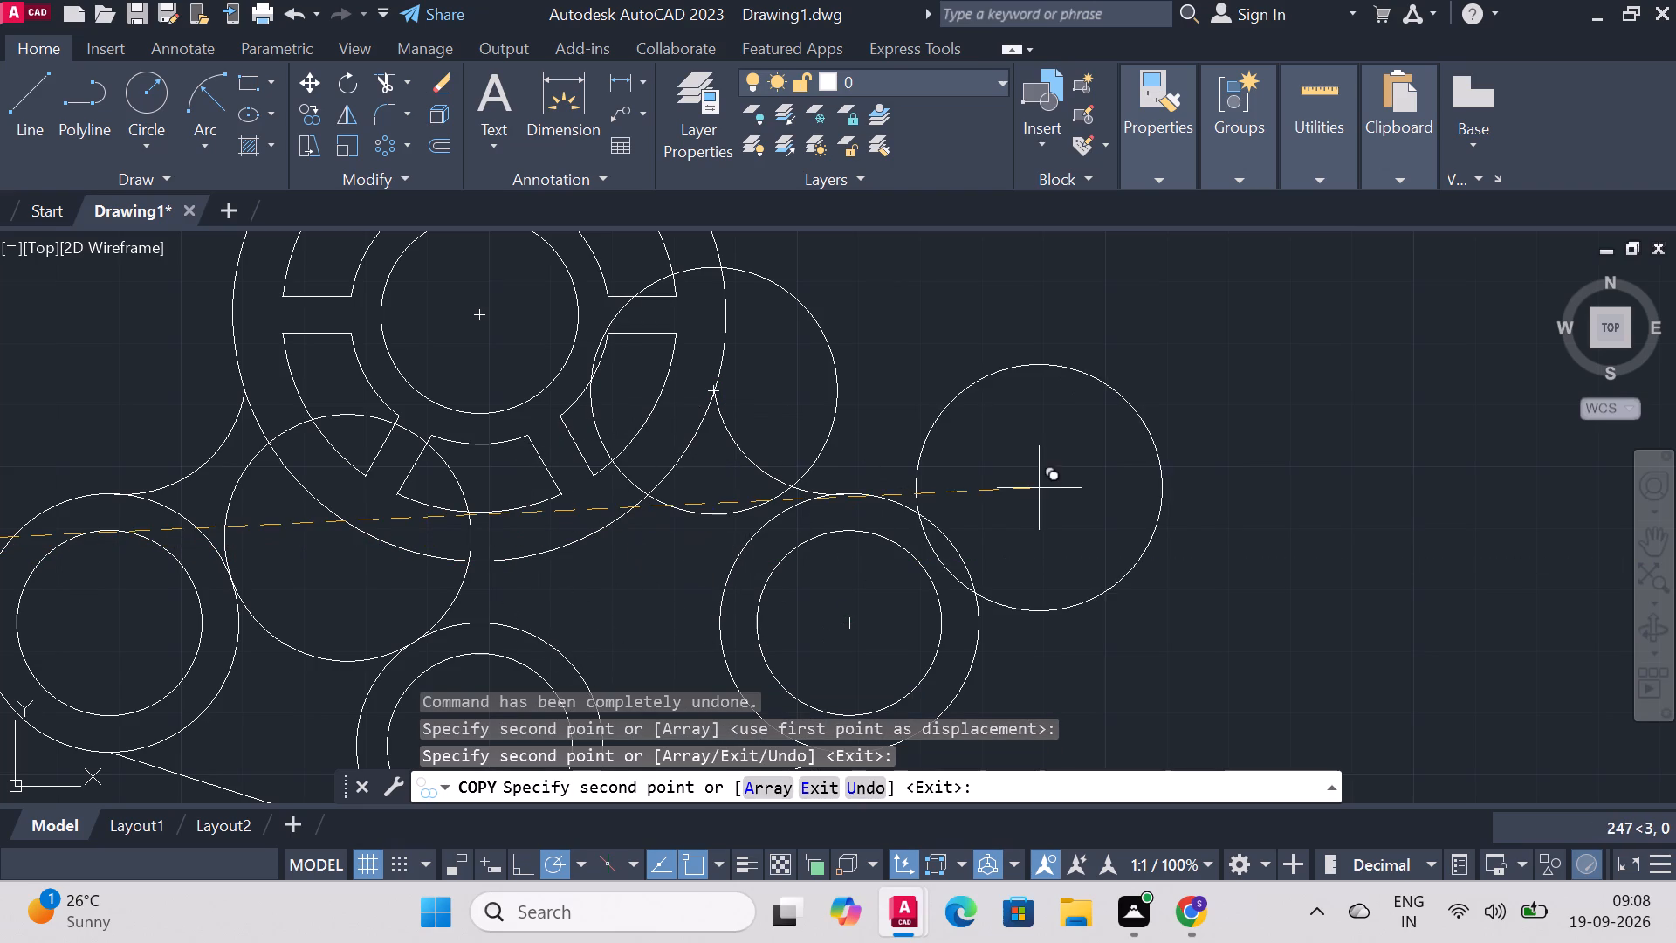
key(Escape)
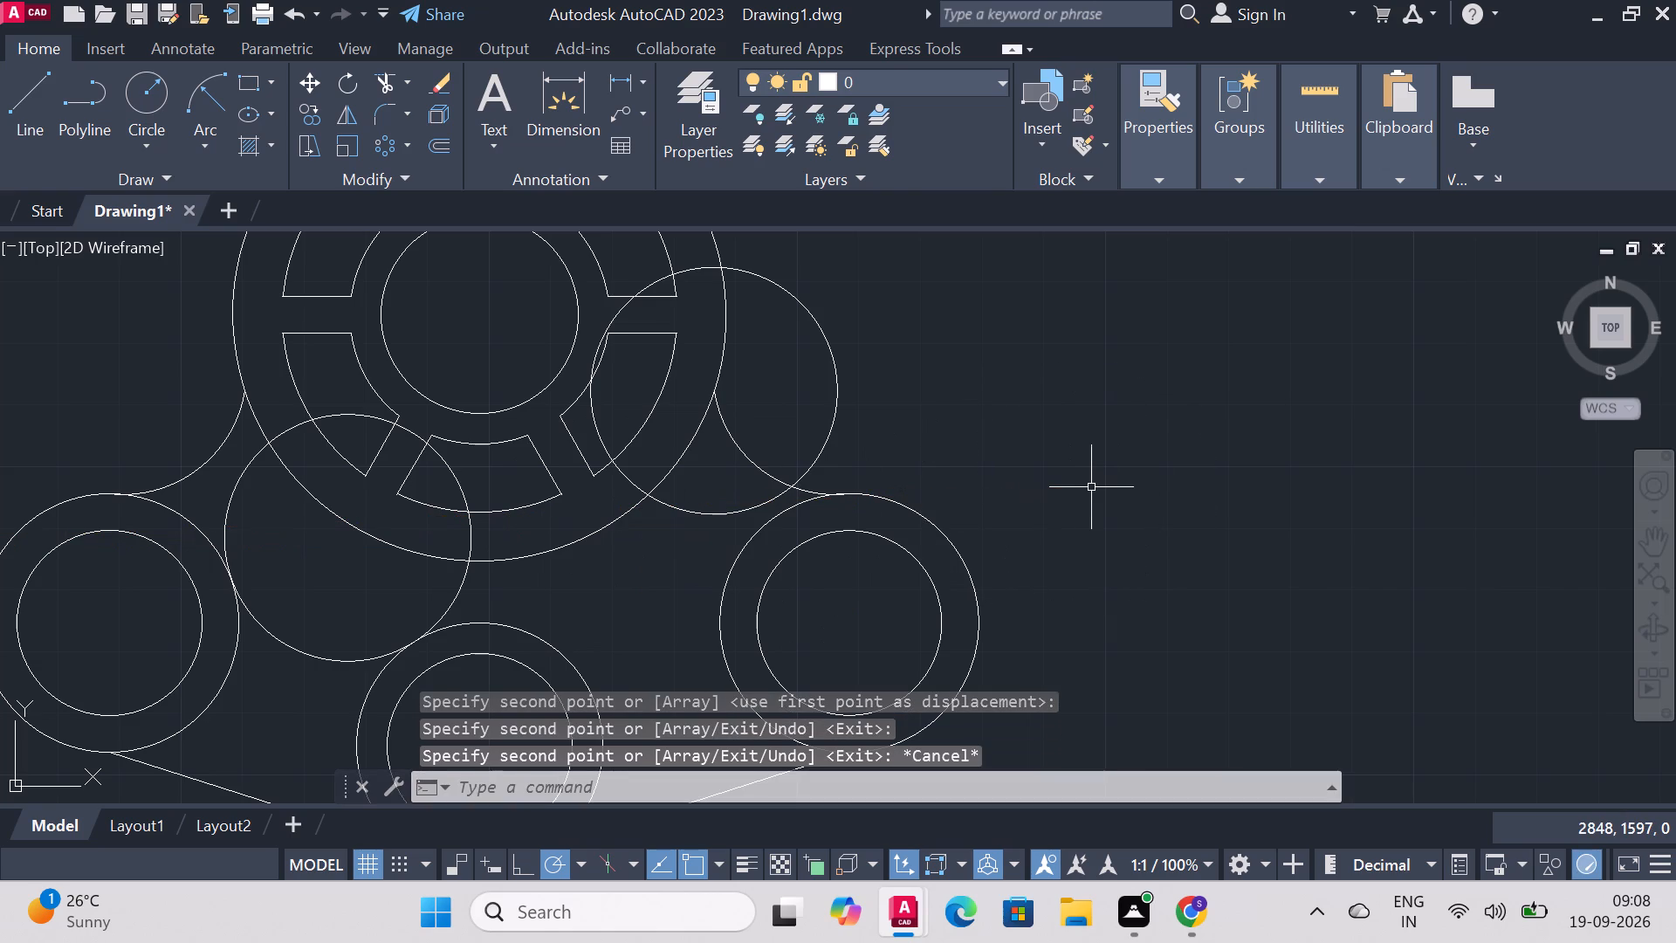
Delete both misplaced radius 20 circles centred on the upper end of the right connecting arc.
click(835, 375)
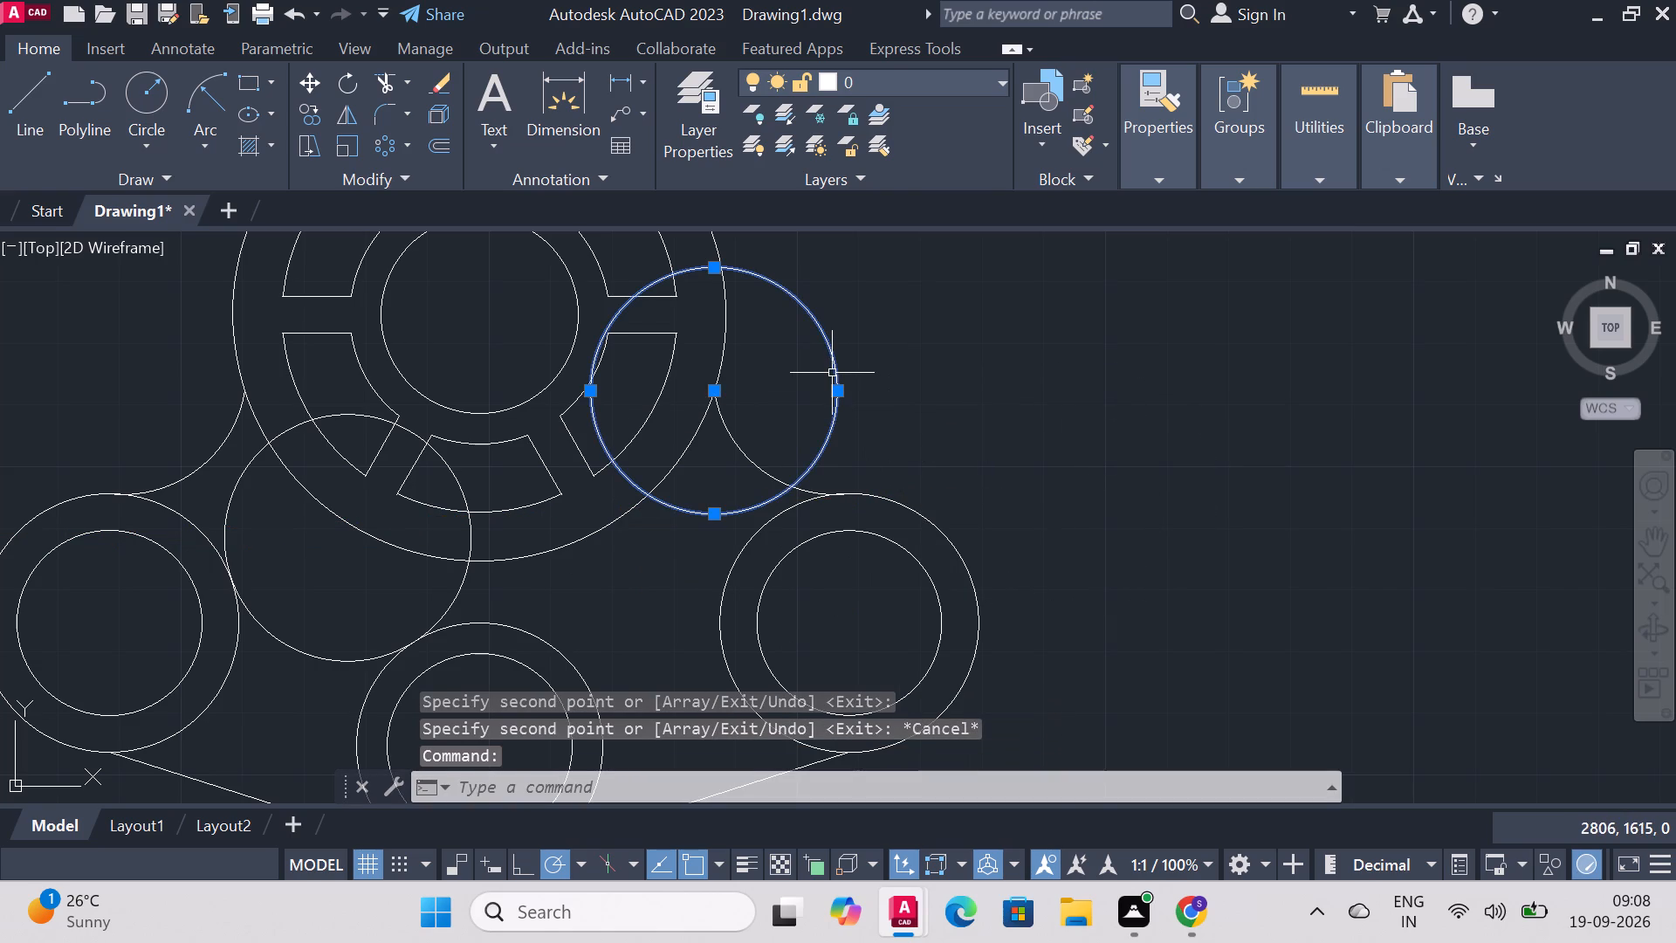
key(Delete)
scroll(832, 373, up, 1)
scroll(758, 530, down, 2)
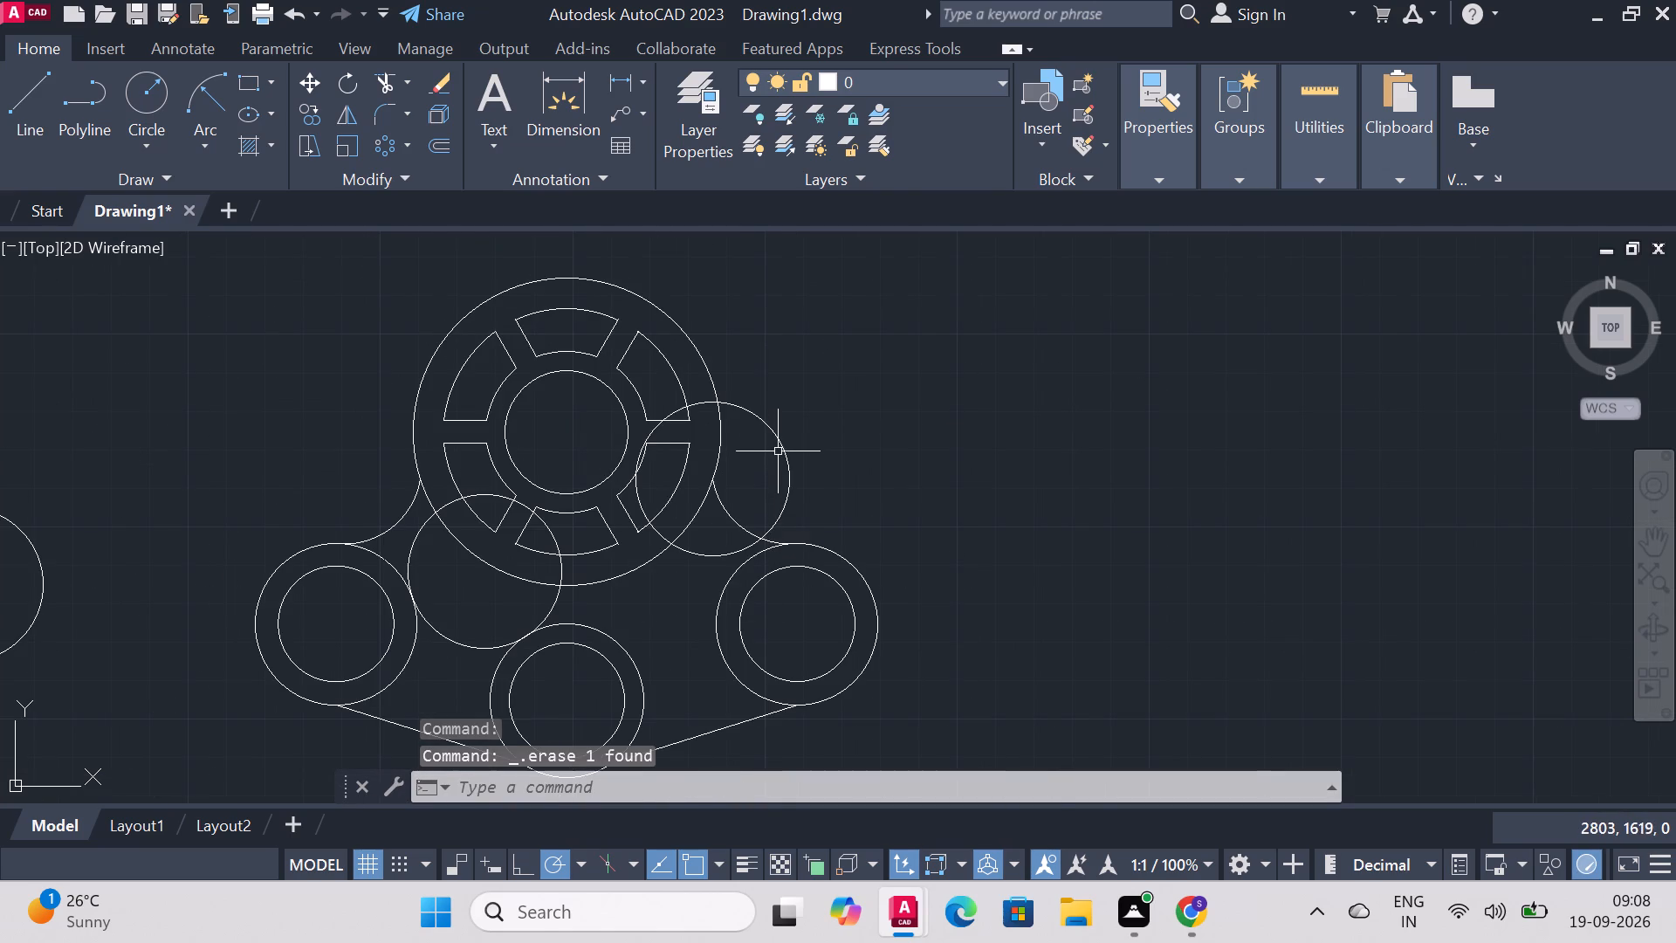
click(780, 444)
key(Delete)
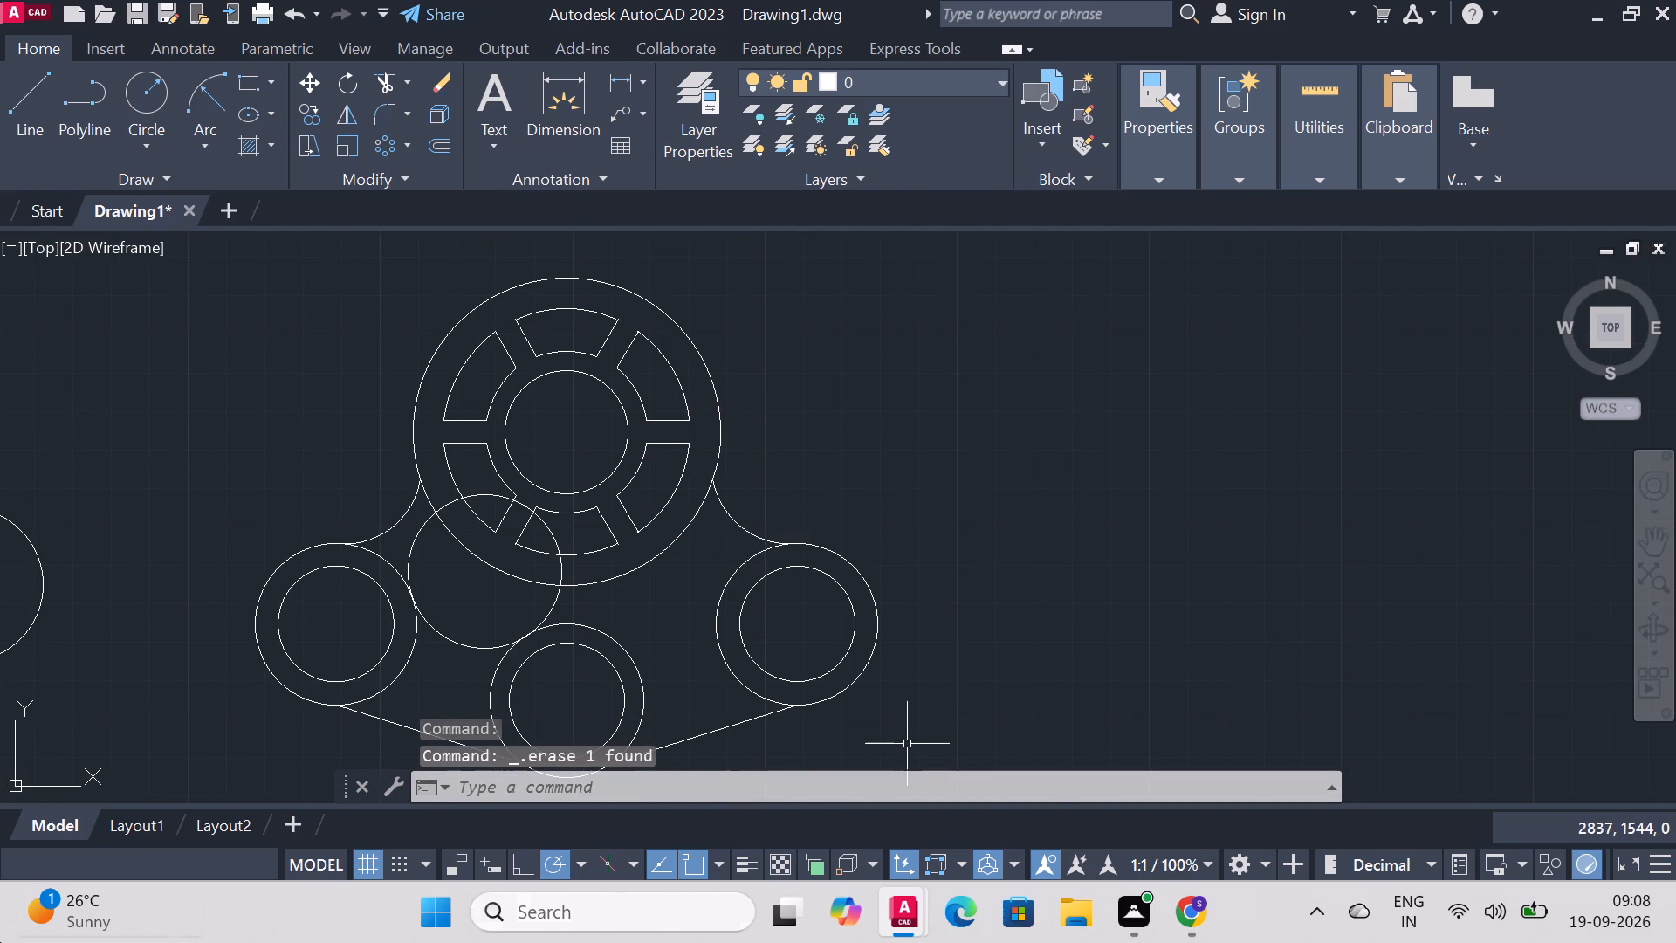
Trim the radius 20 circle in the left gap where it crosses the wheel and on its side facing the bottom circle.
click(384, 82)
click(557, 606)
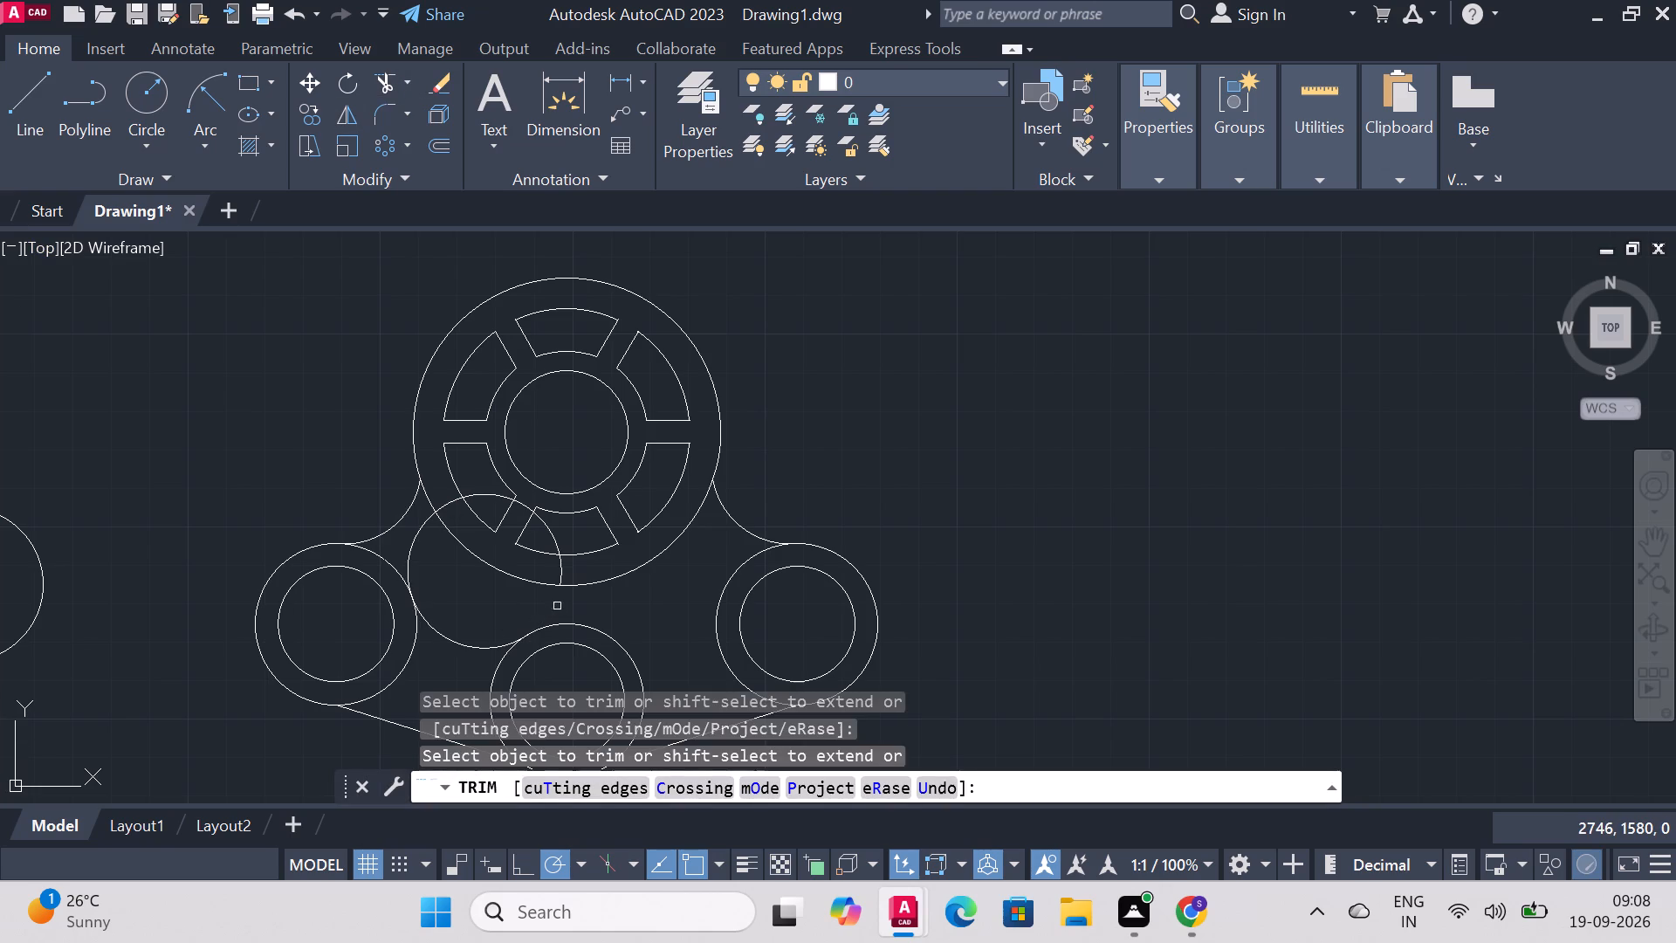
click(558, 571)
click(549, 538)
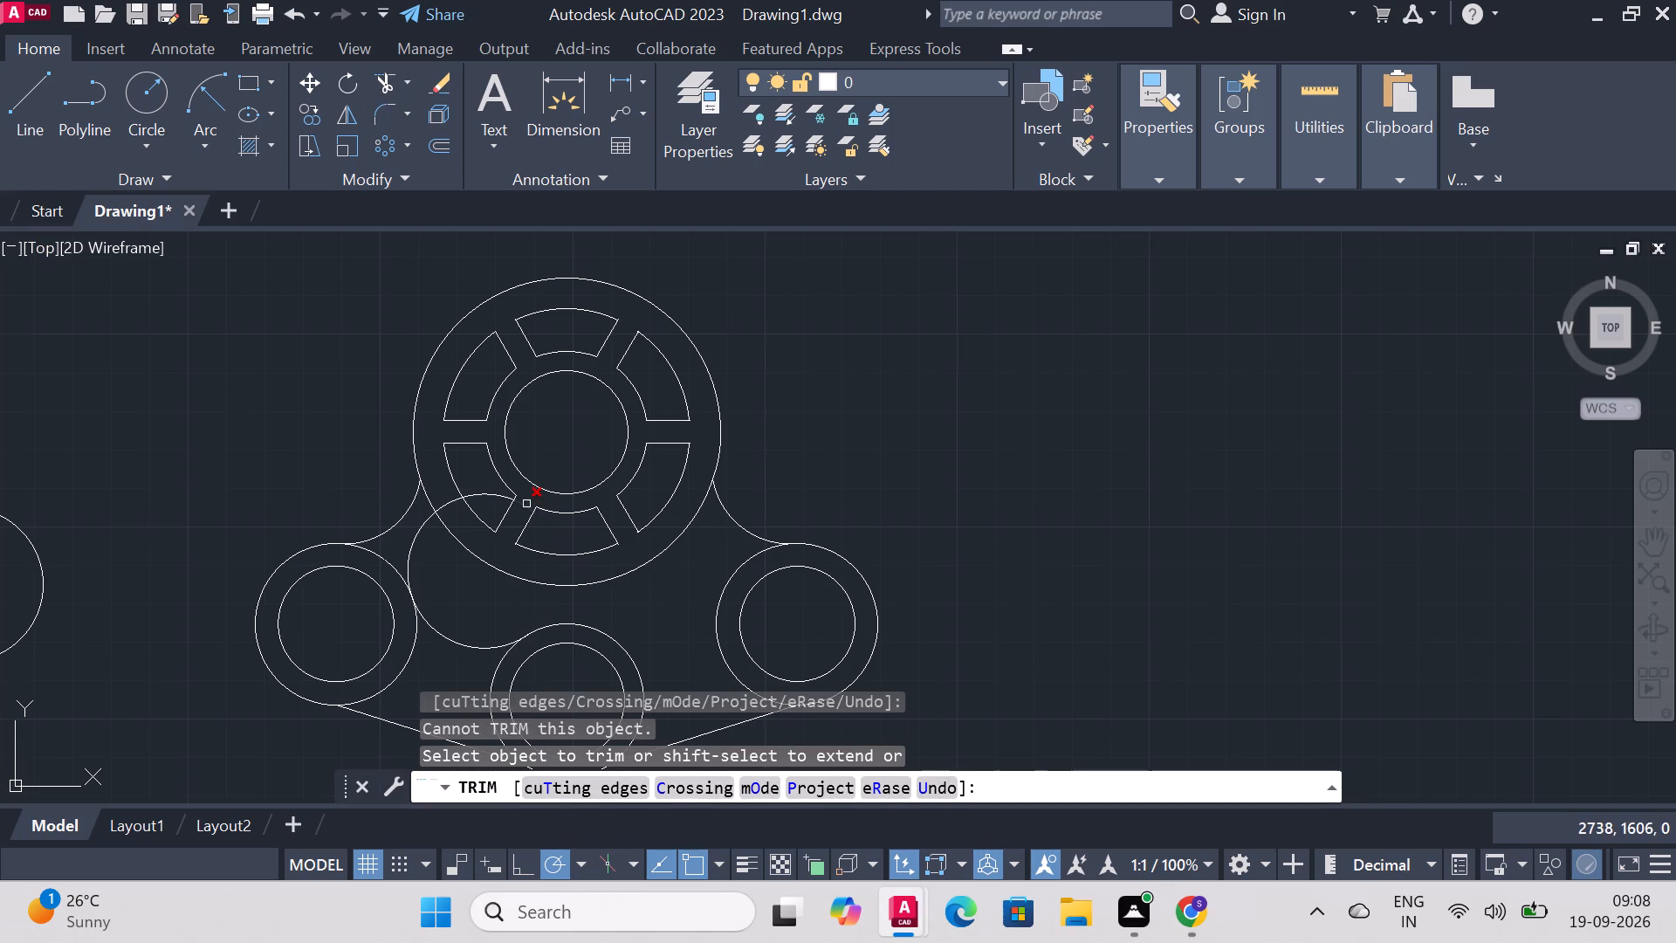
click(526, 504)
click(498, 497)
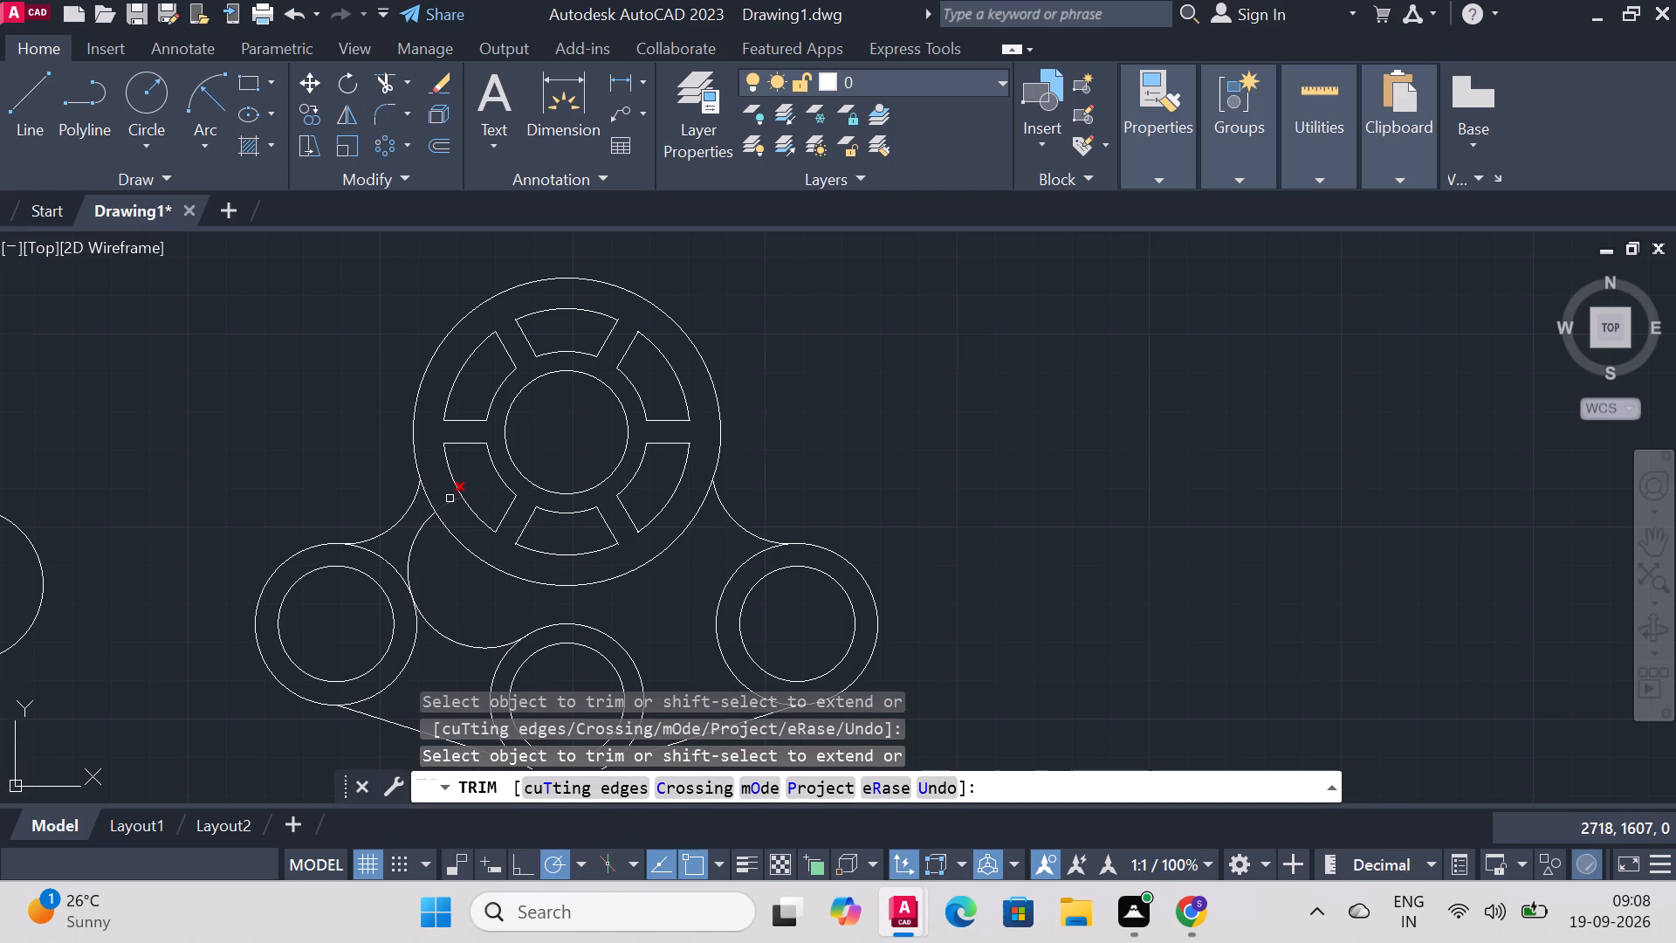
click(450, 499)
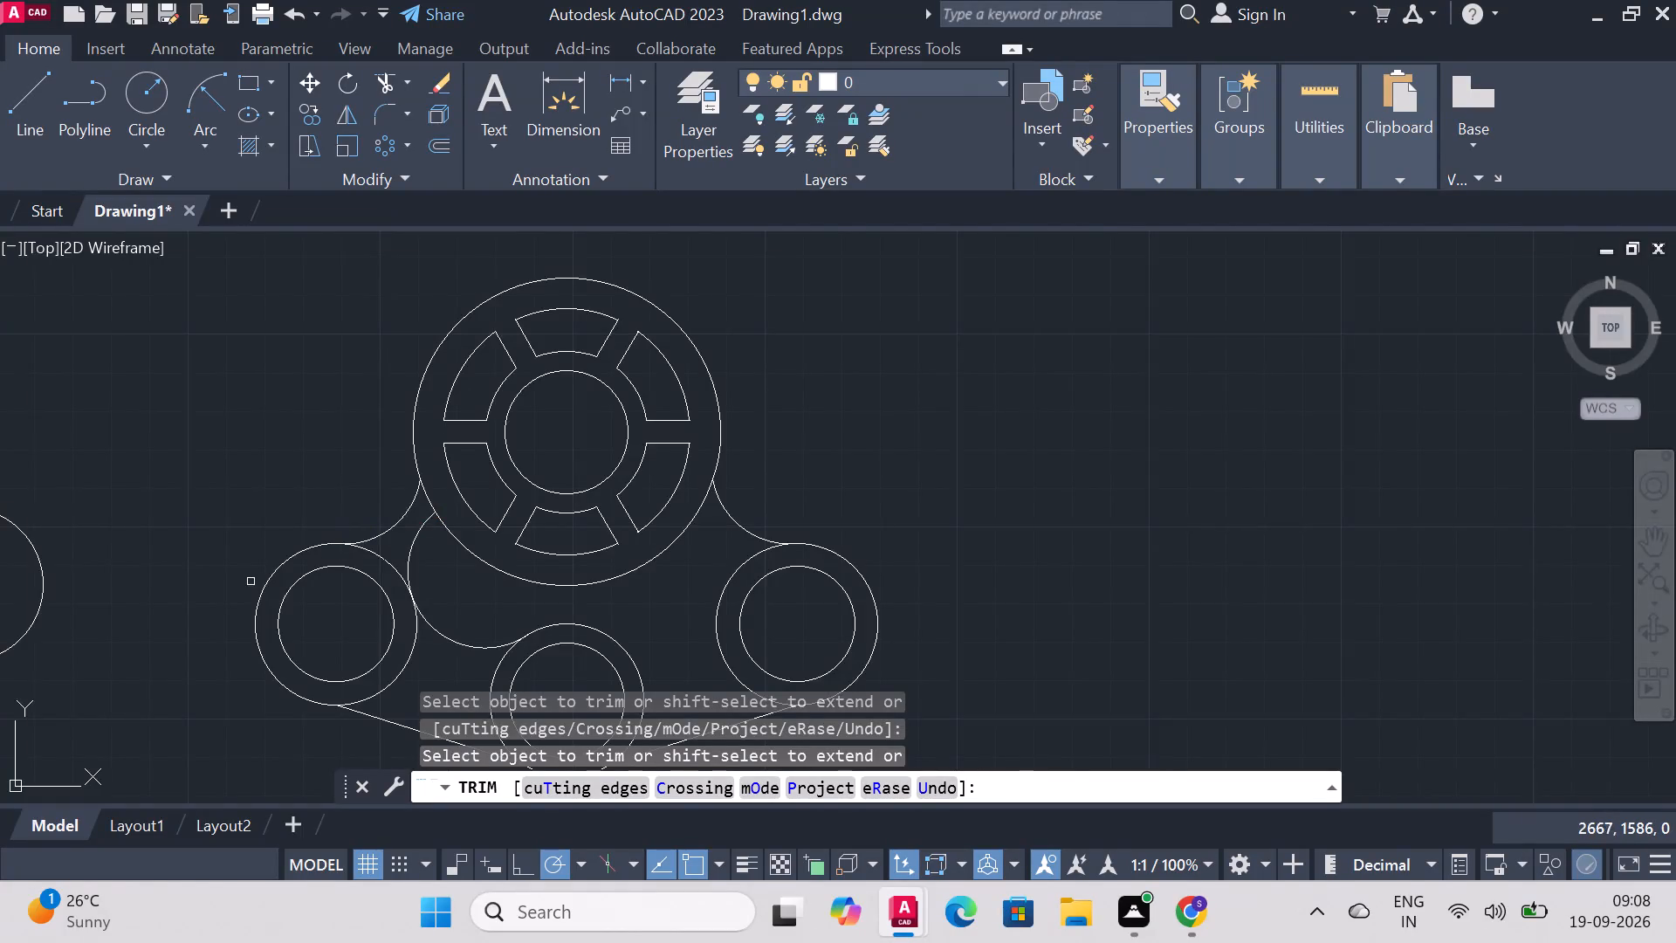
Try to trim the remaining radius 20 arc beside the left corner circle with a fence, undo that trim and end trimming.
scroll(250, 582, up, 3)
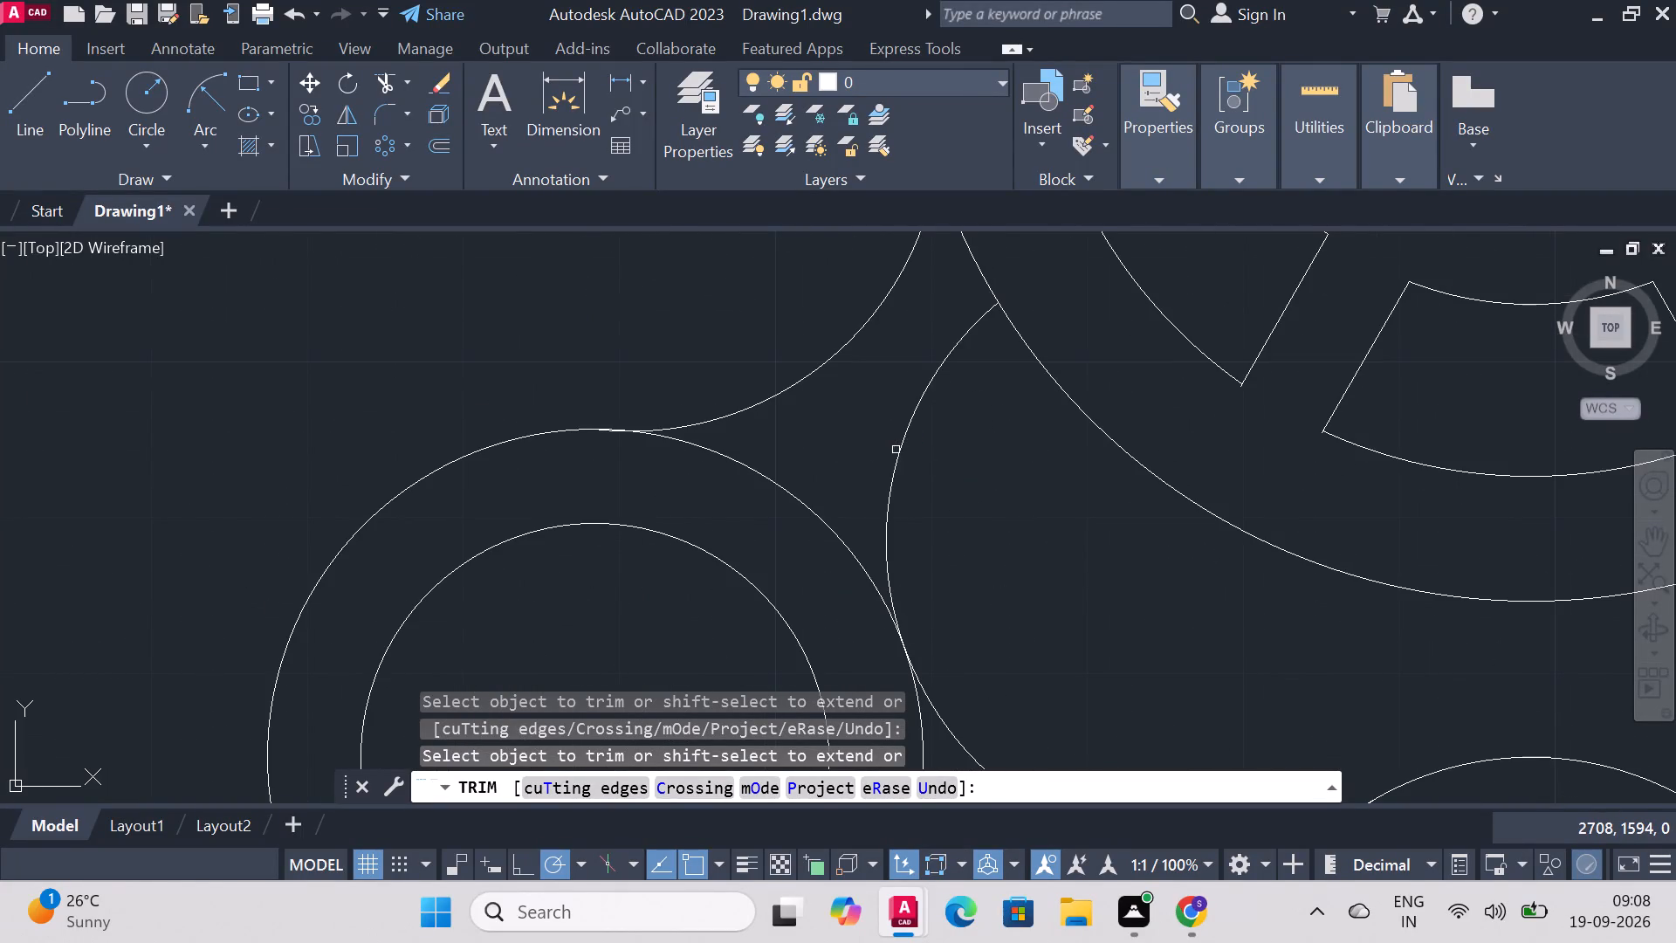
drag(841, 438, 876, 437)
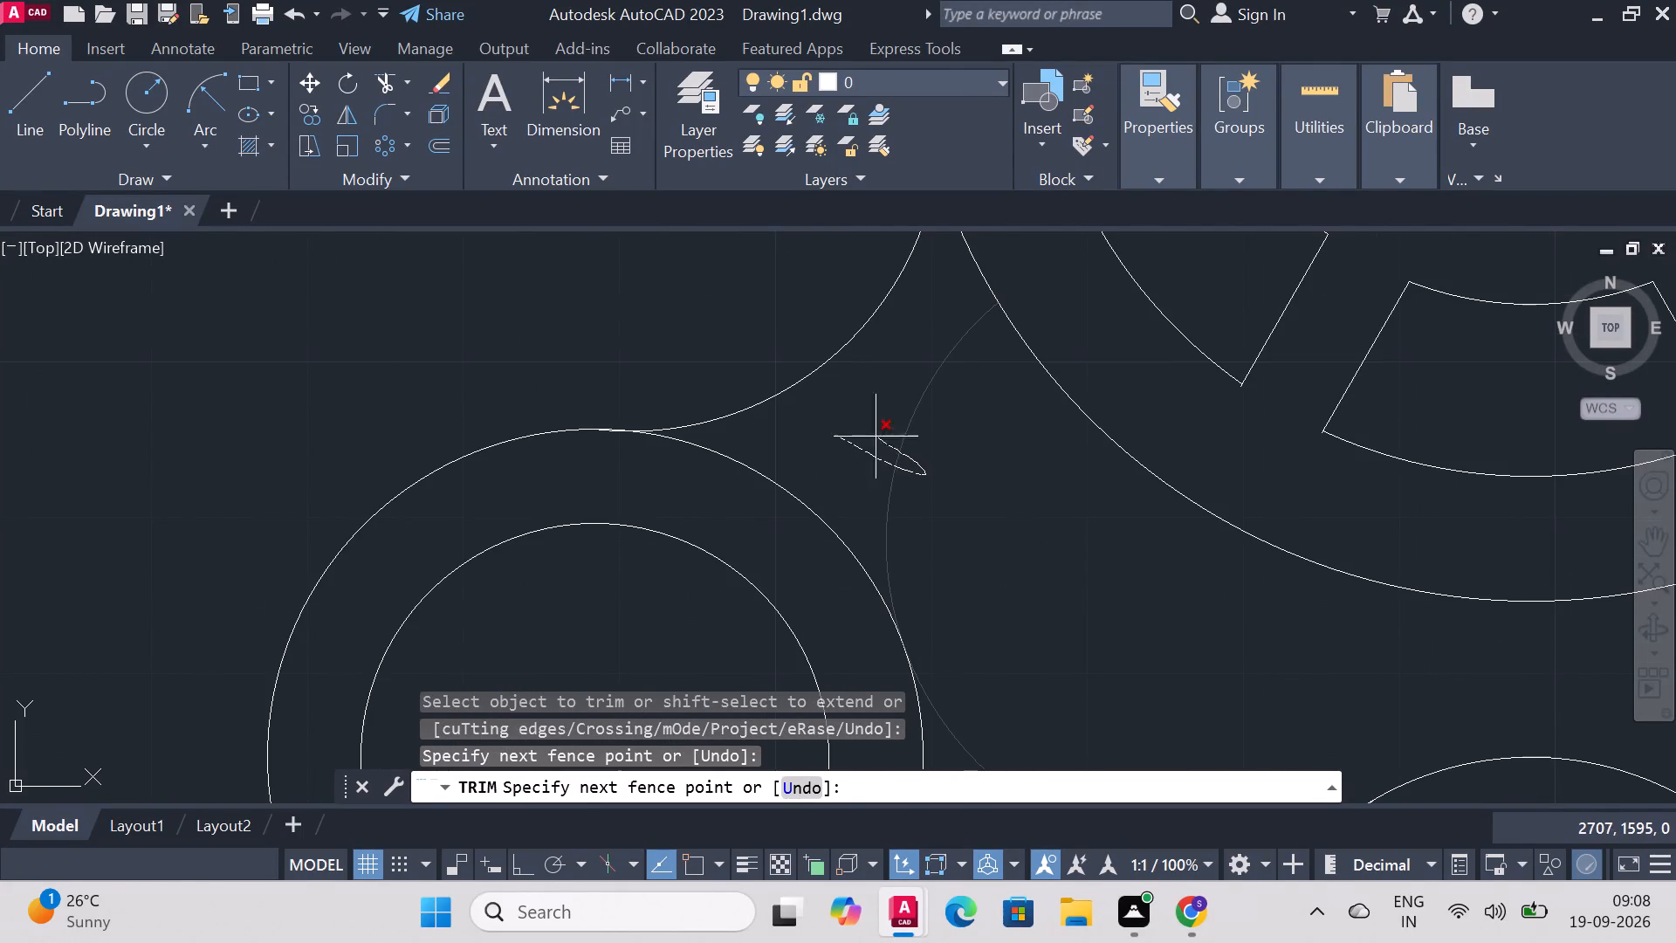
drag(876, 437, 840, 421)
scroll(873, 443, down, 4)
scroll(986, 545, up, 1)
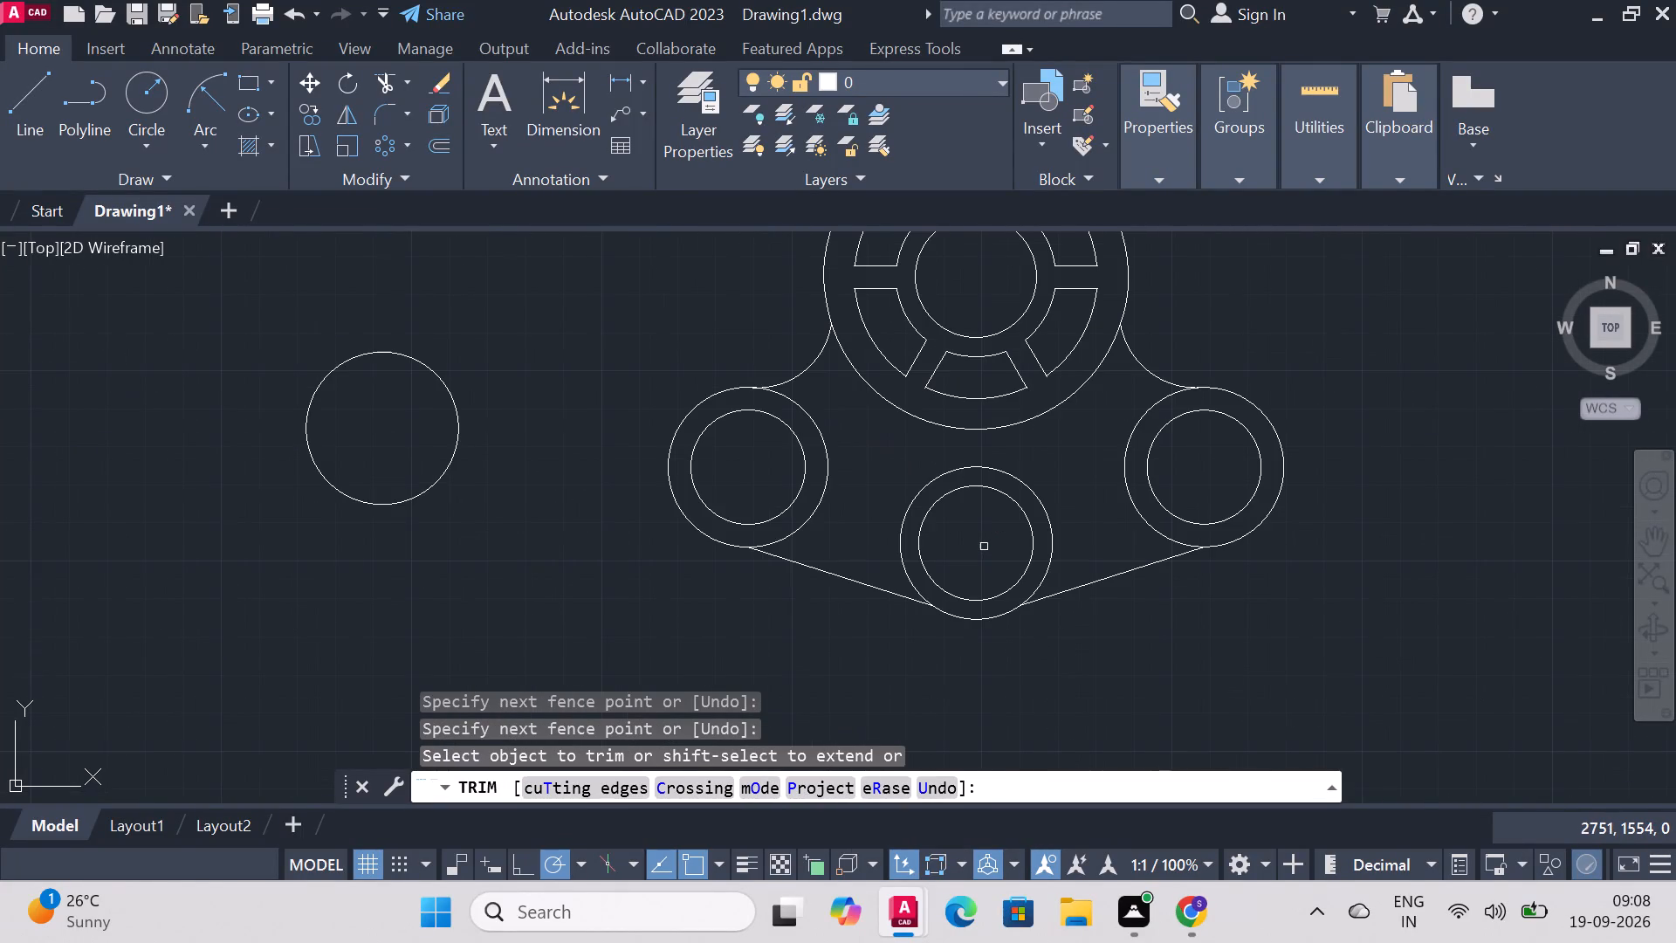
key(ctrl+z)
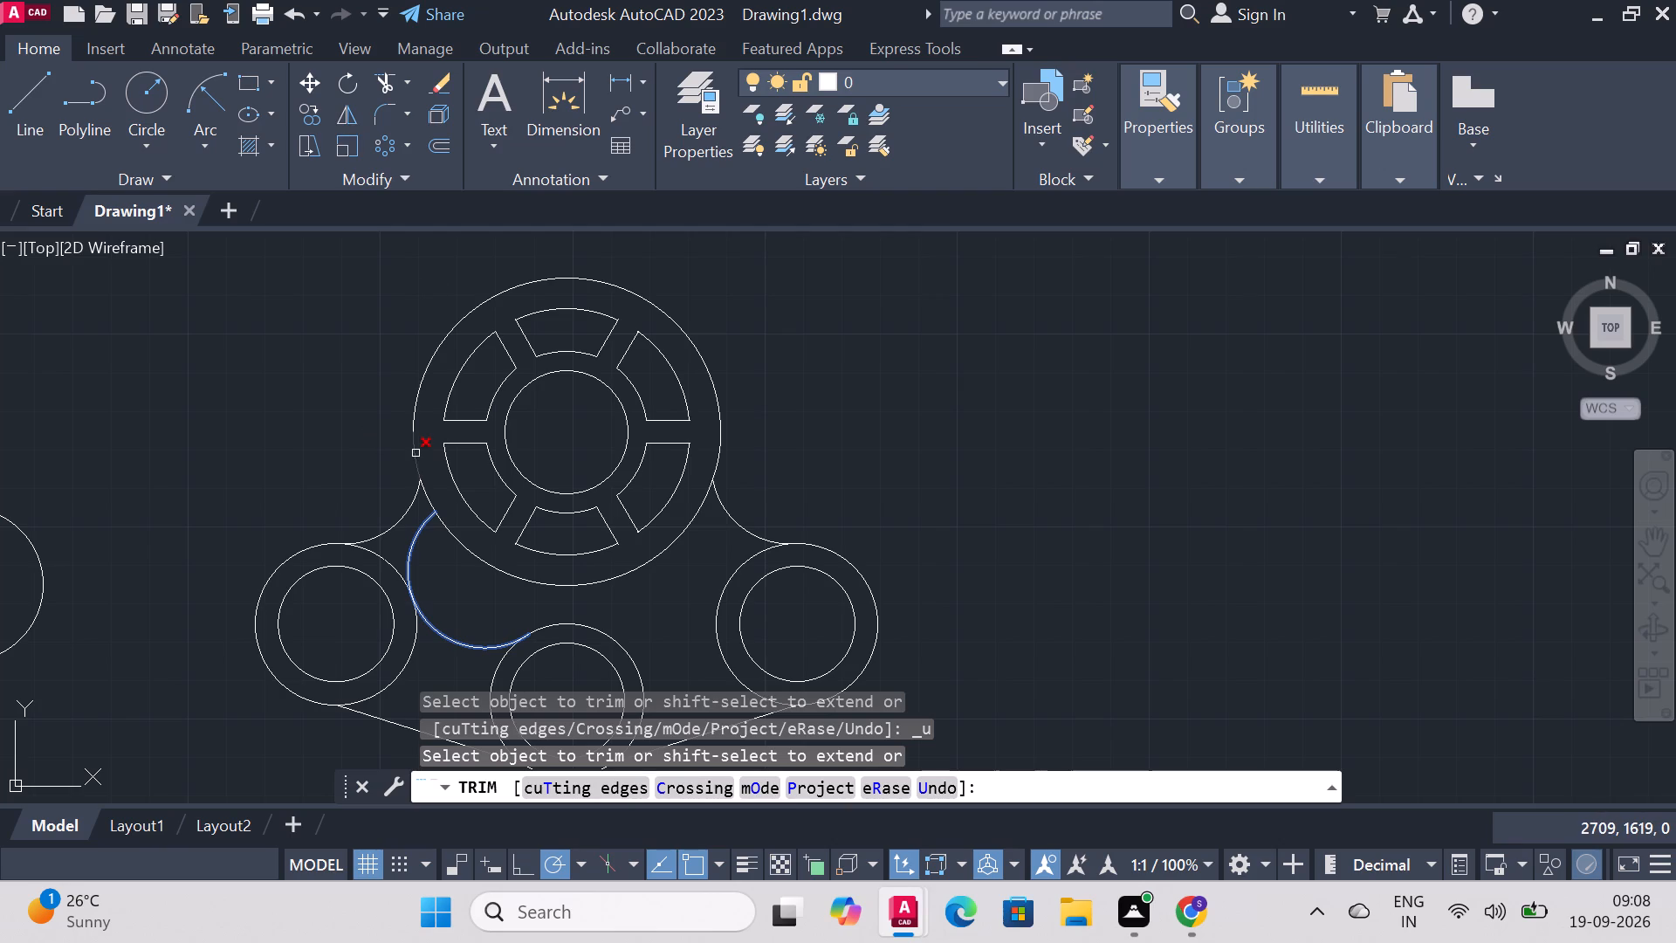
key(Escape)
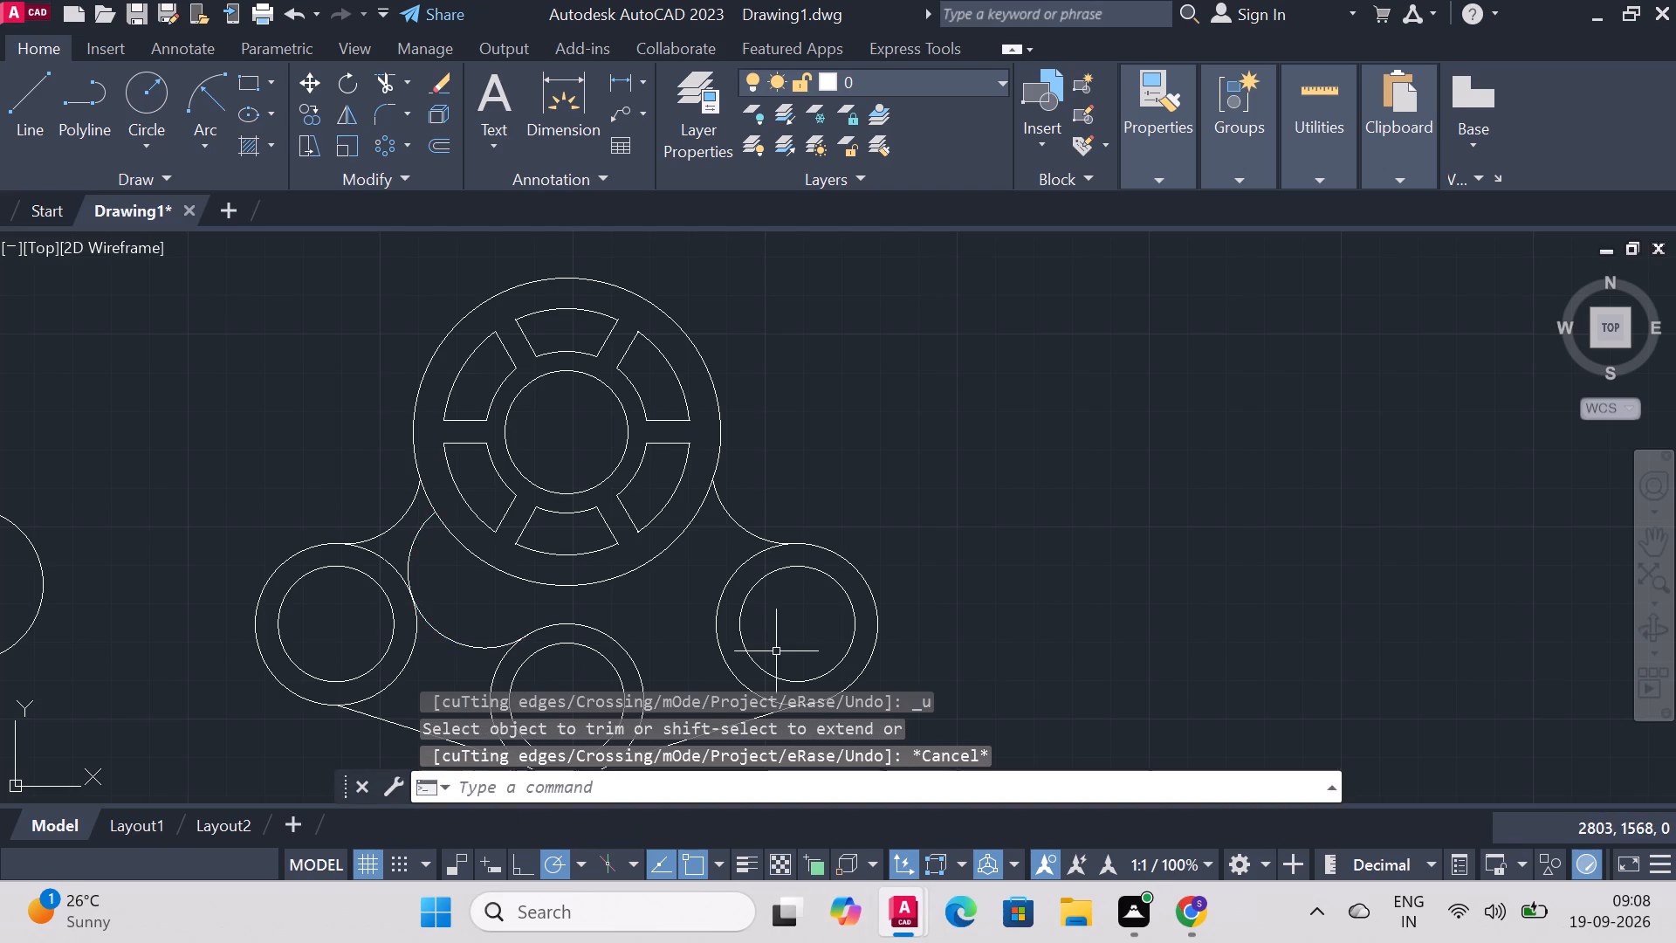
Delete the leftover radius 20 arc in the left gap and the source circle to the left of the part.
click(443, 639)
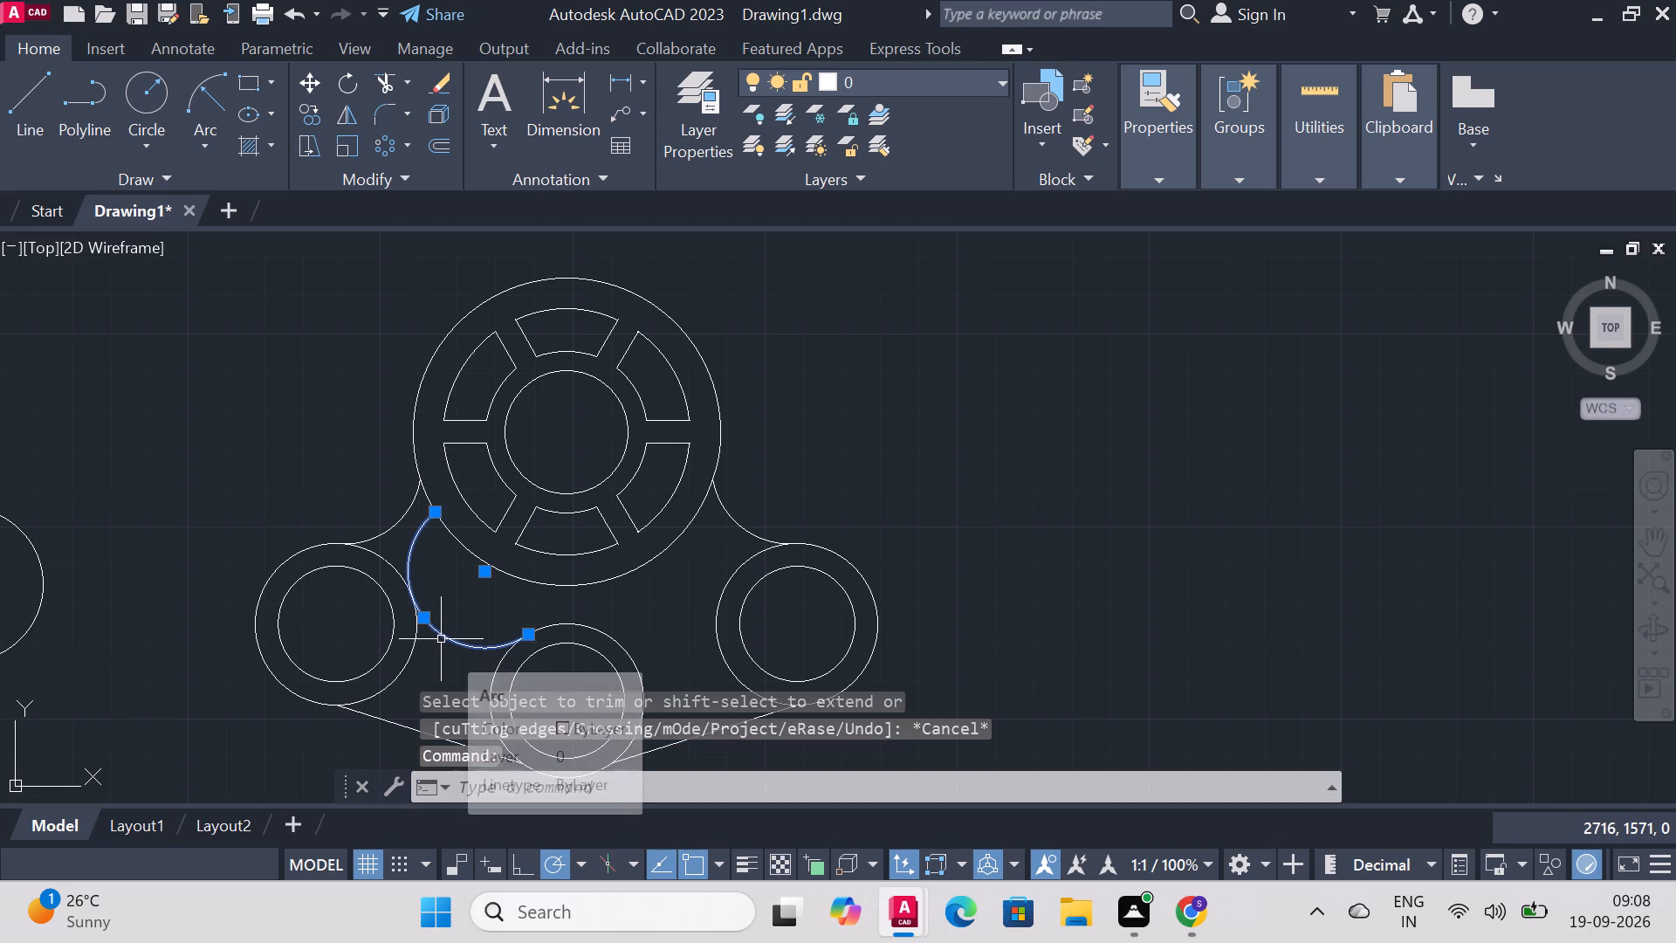
key(Delete)
scroll(178, 577, down, 1)
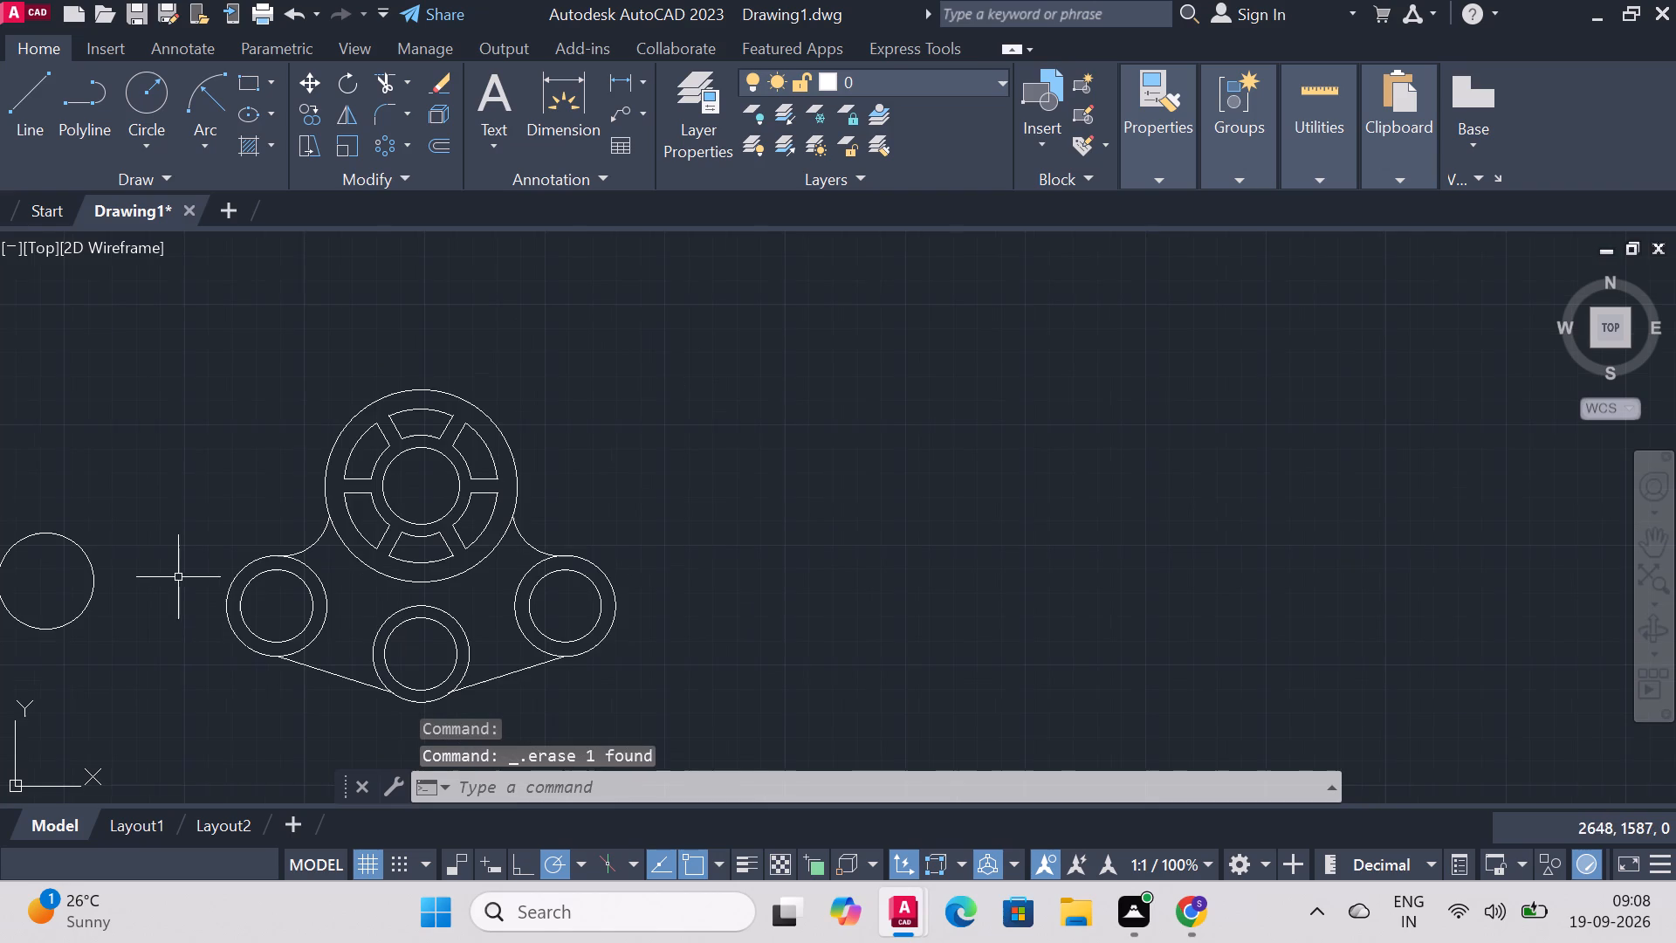
click(86, 560)
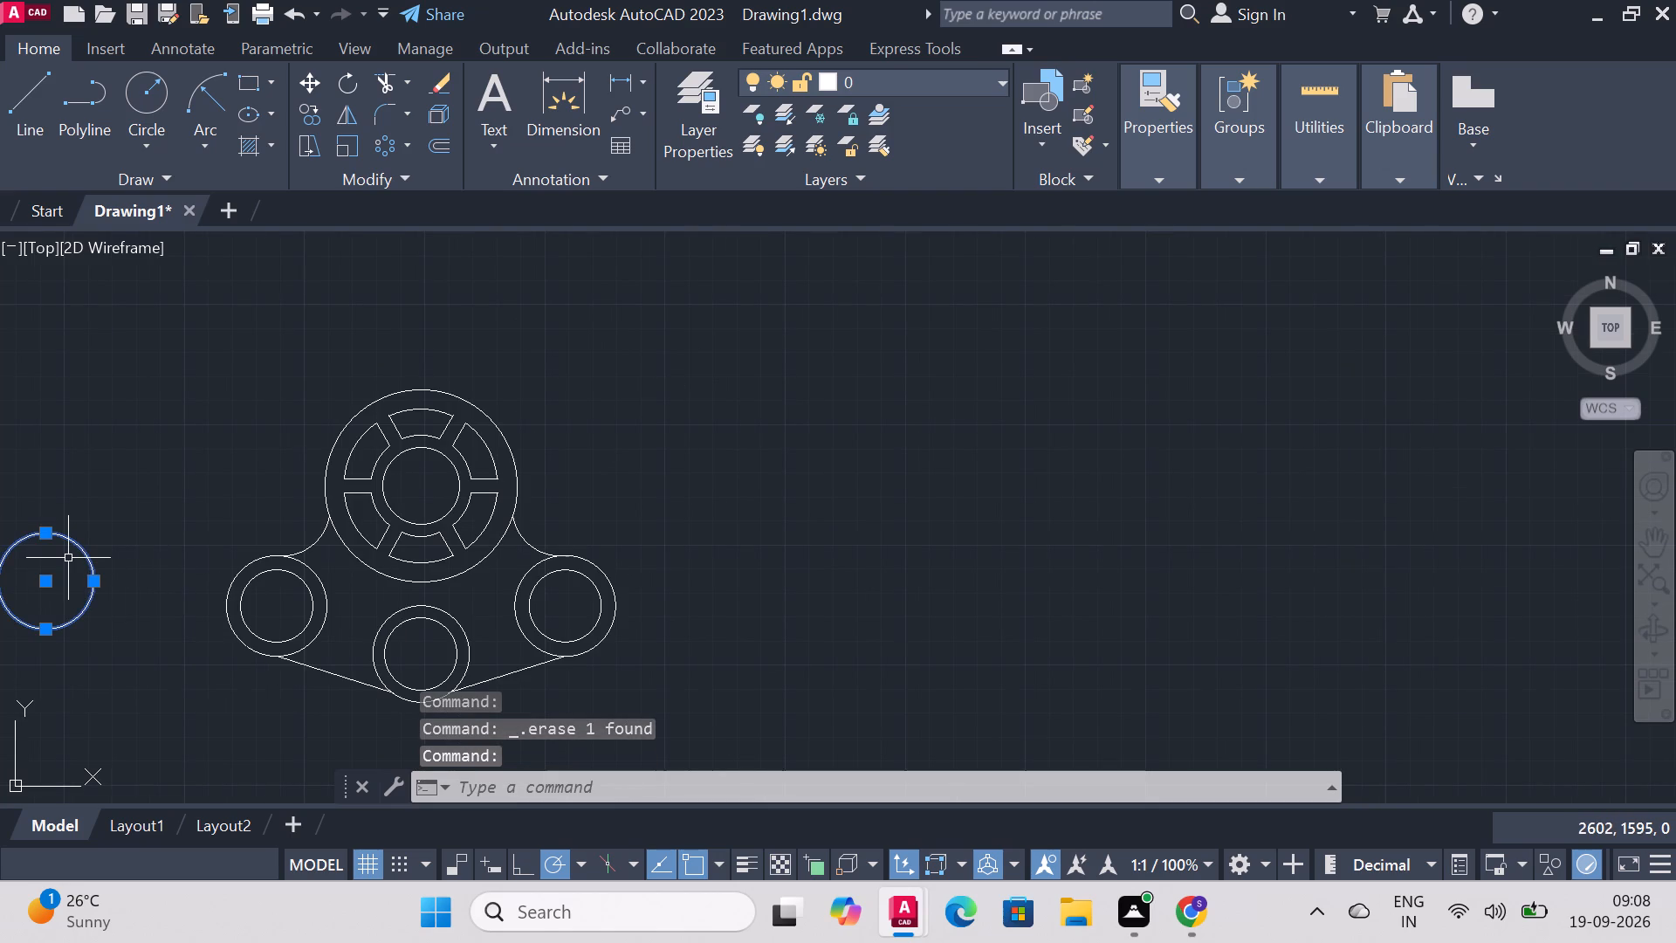
key(Delete)
scroll(68, 558, down, 2)
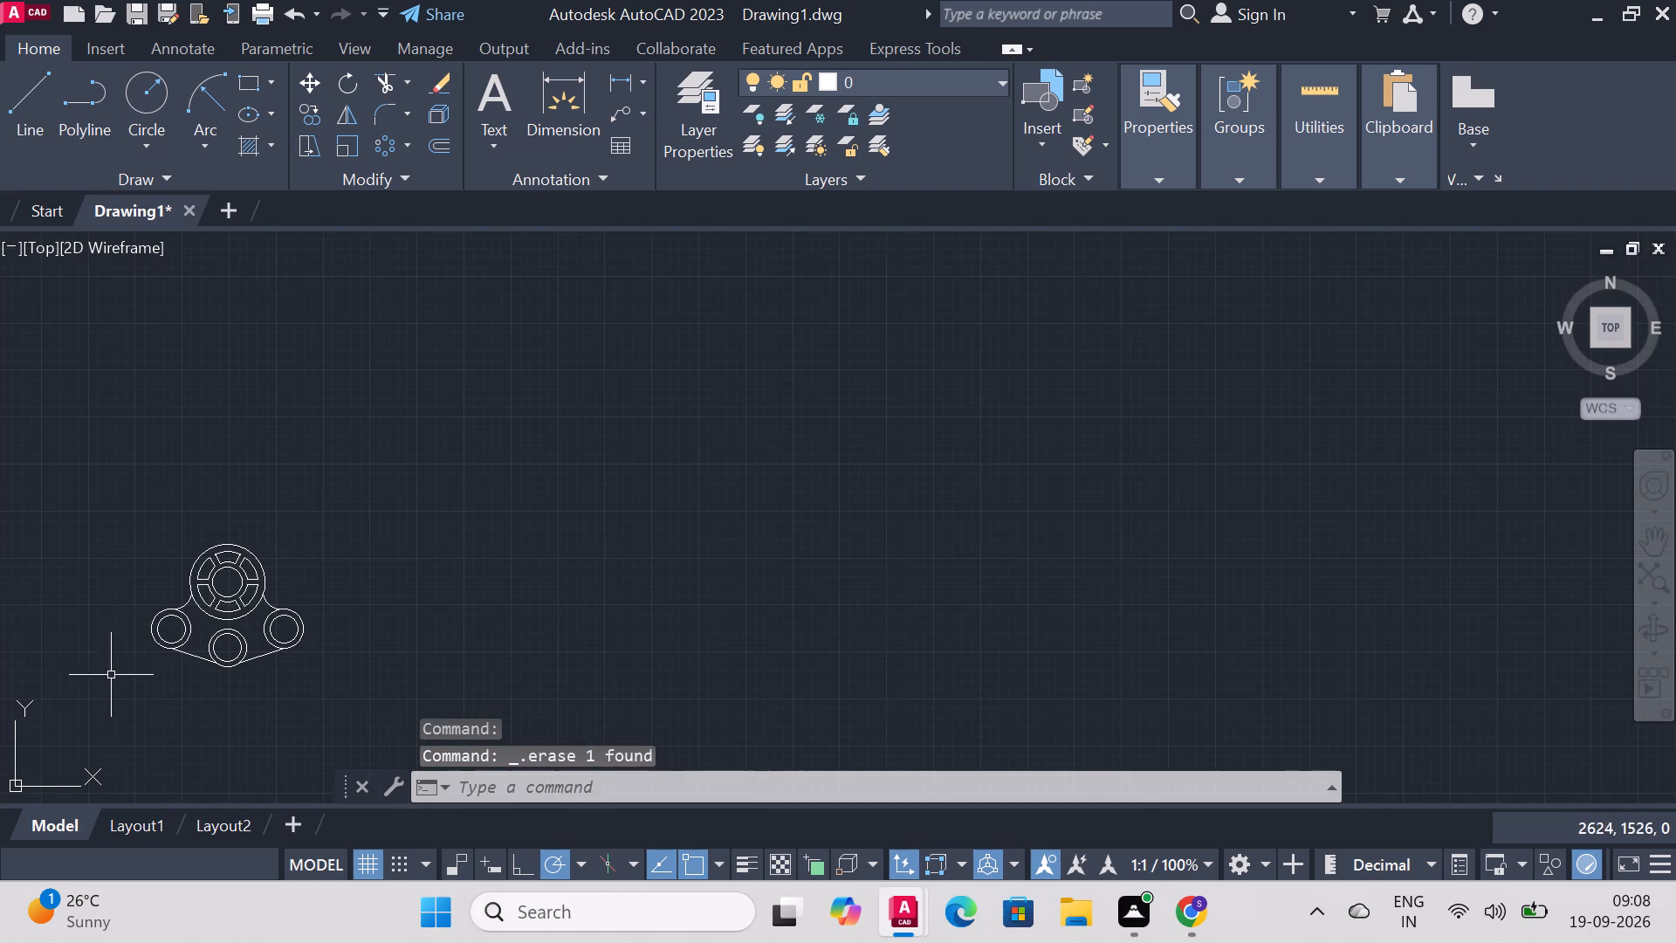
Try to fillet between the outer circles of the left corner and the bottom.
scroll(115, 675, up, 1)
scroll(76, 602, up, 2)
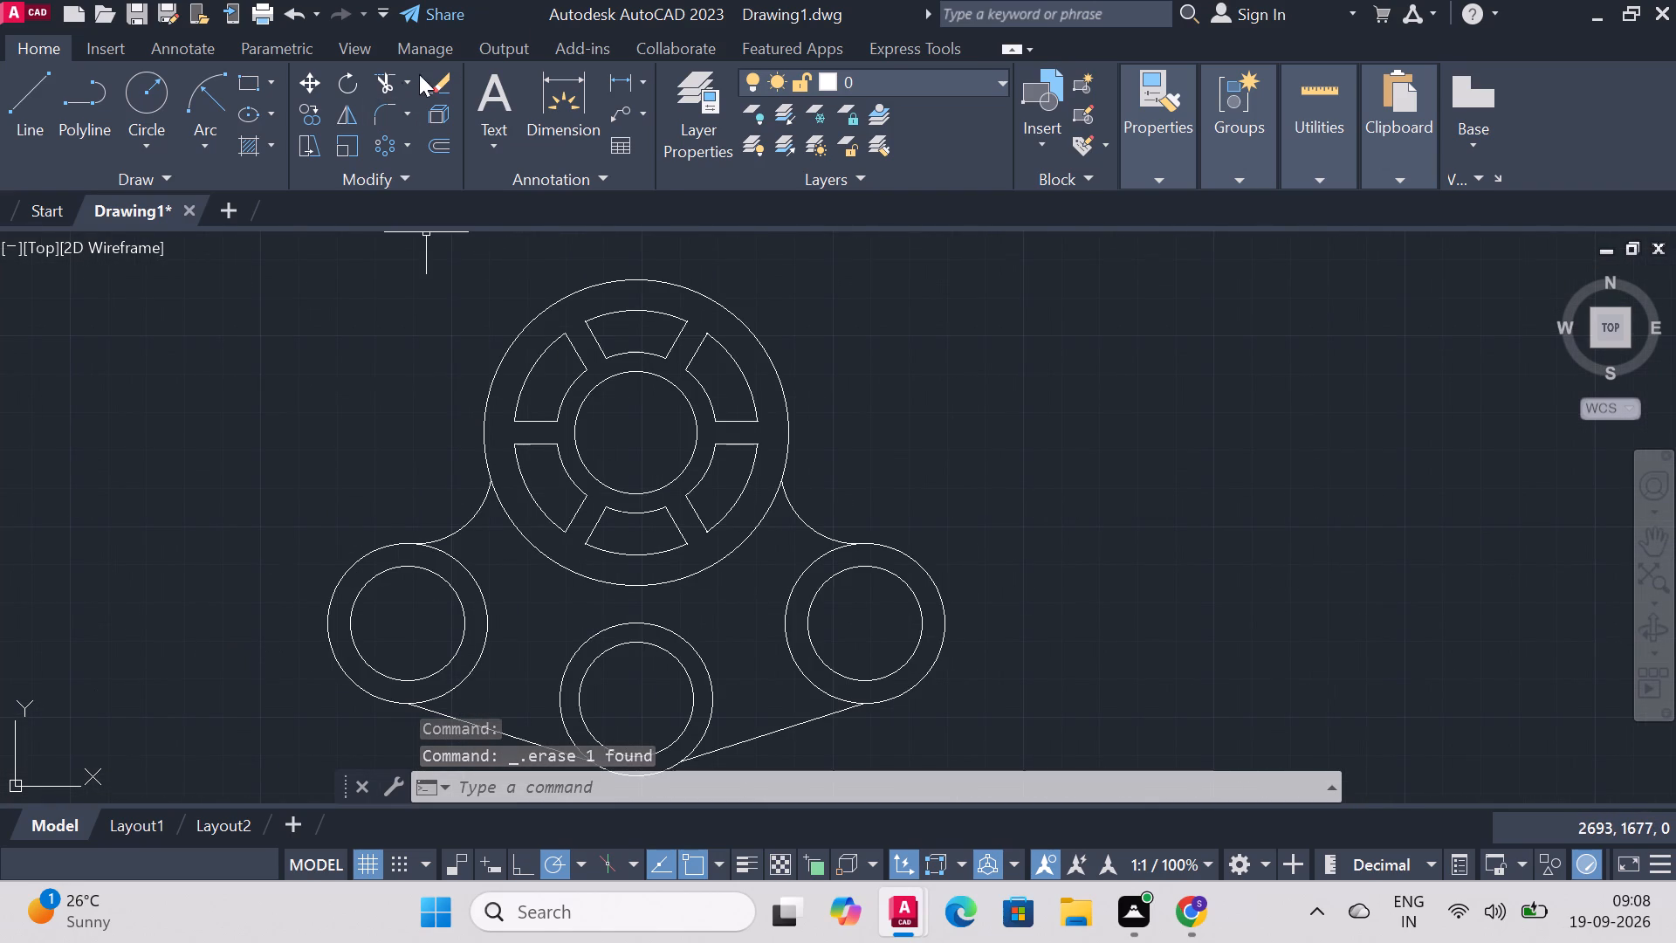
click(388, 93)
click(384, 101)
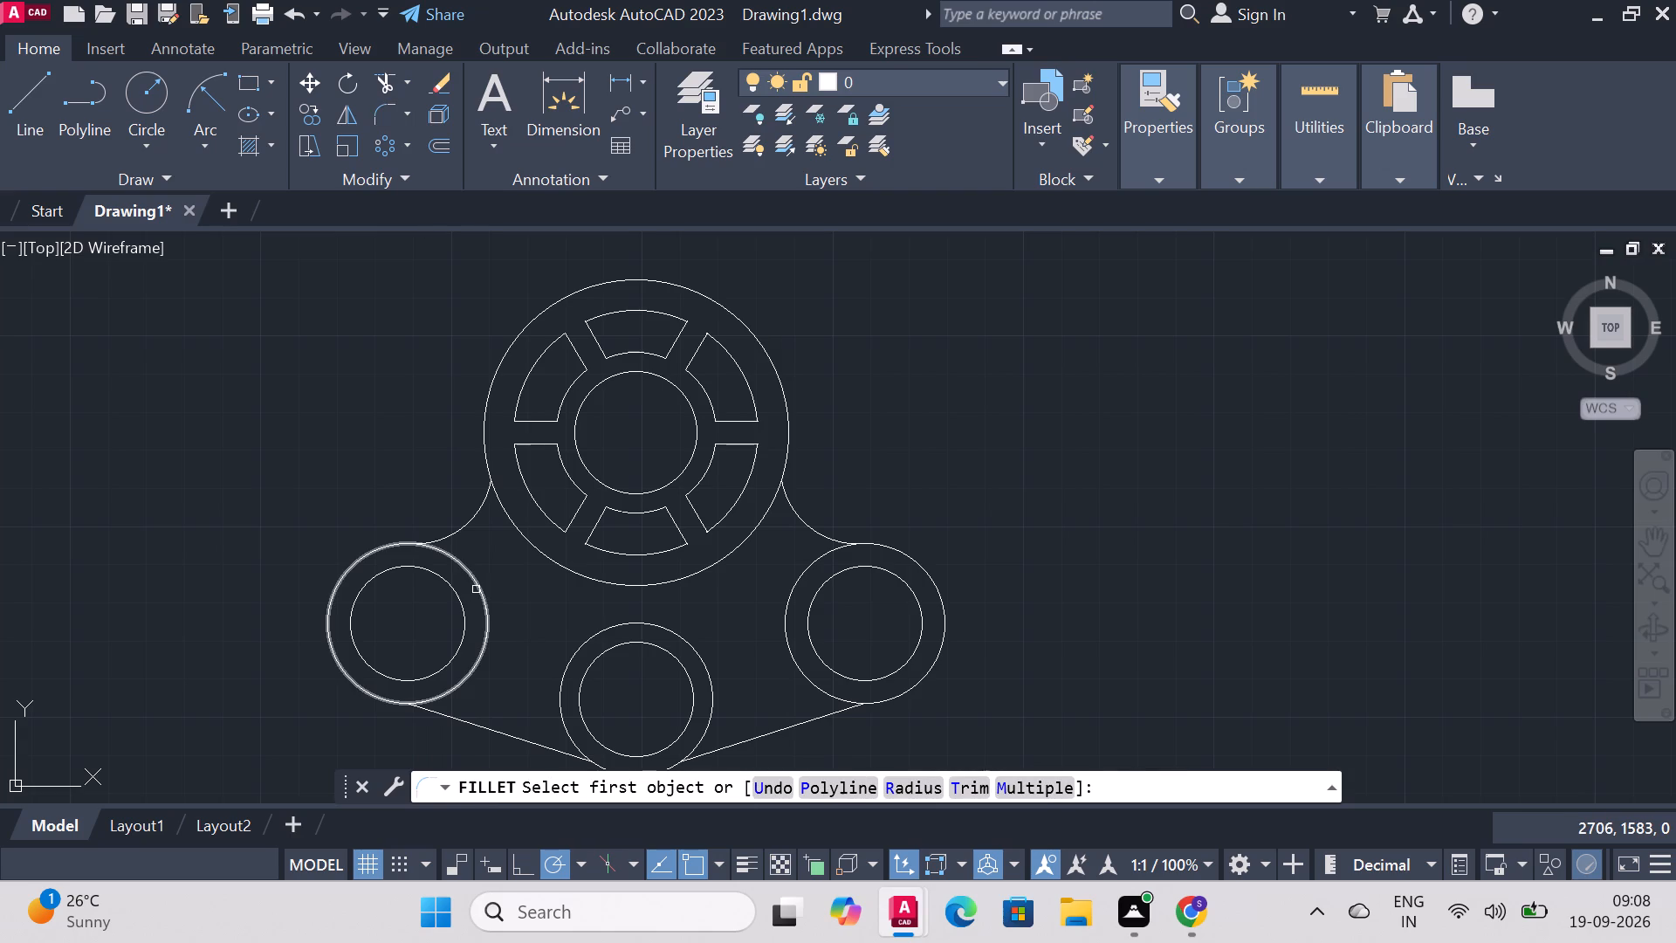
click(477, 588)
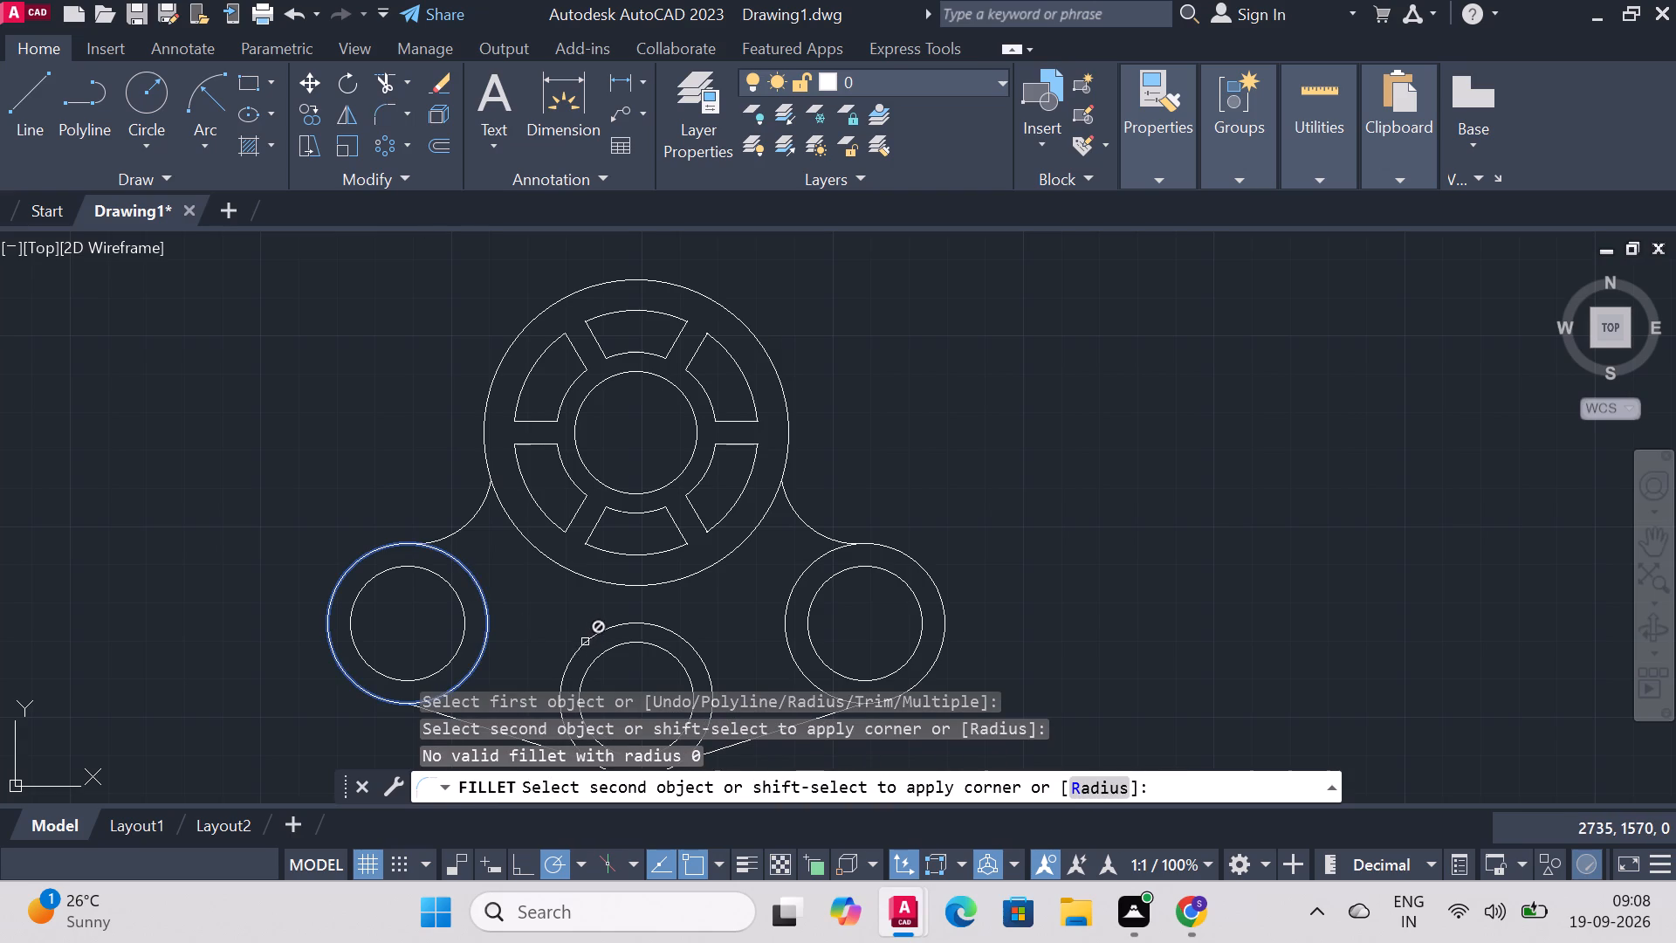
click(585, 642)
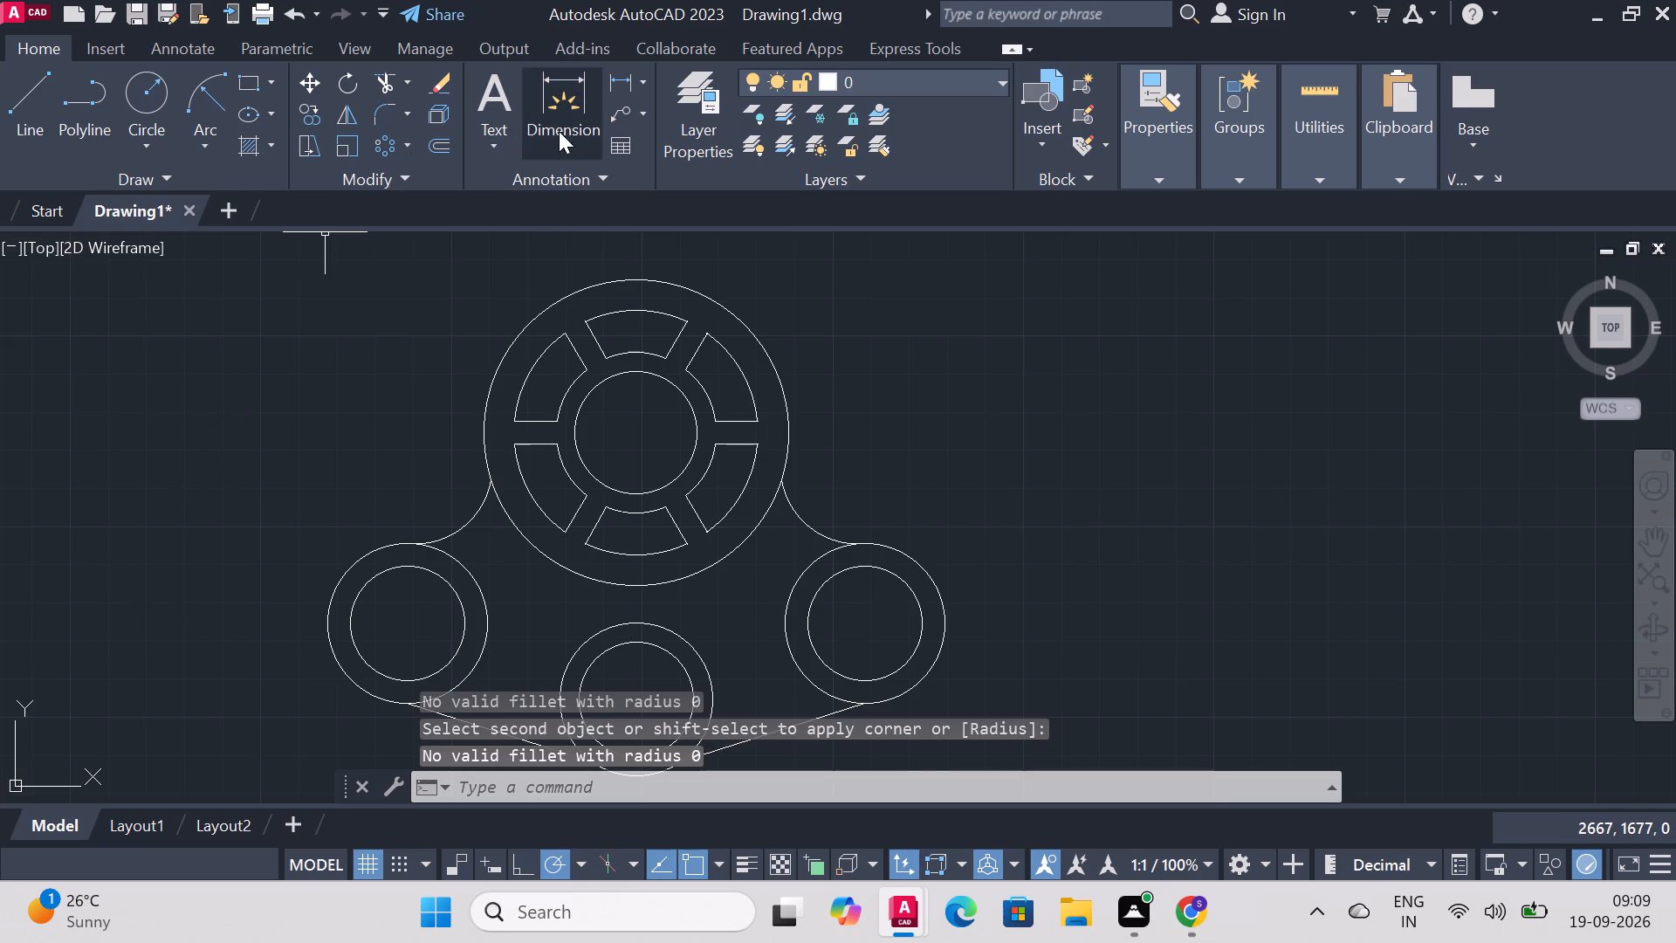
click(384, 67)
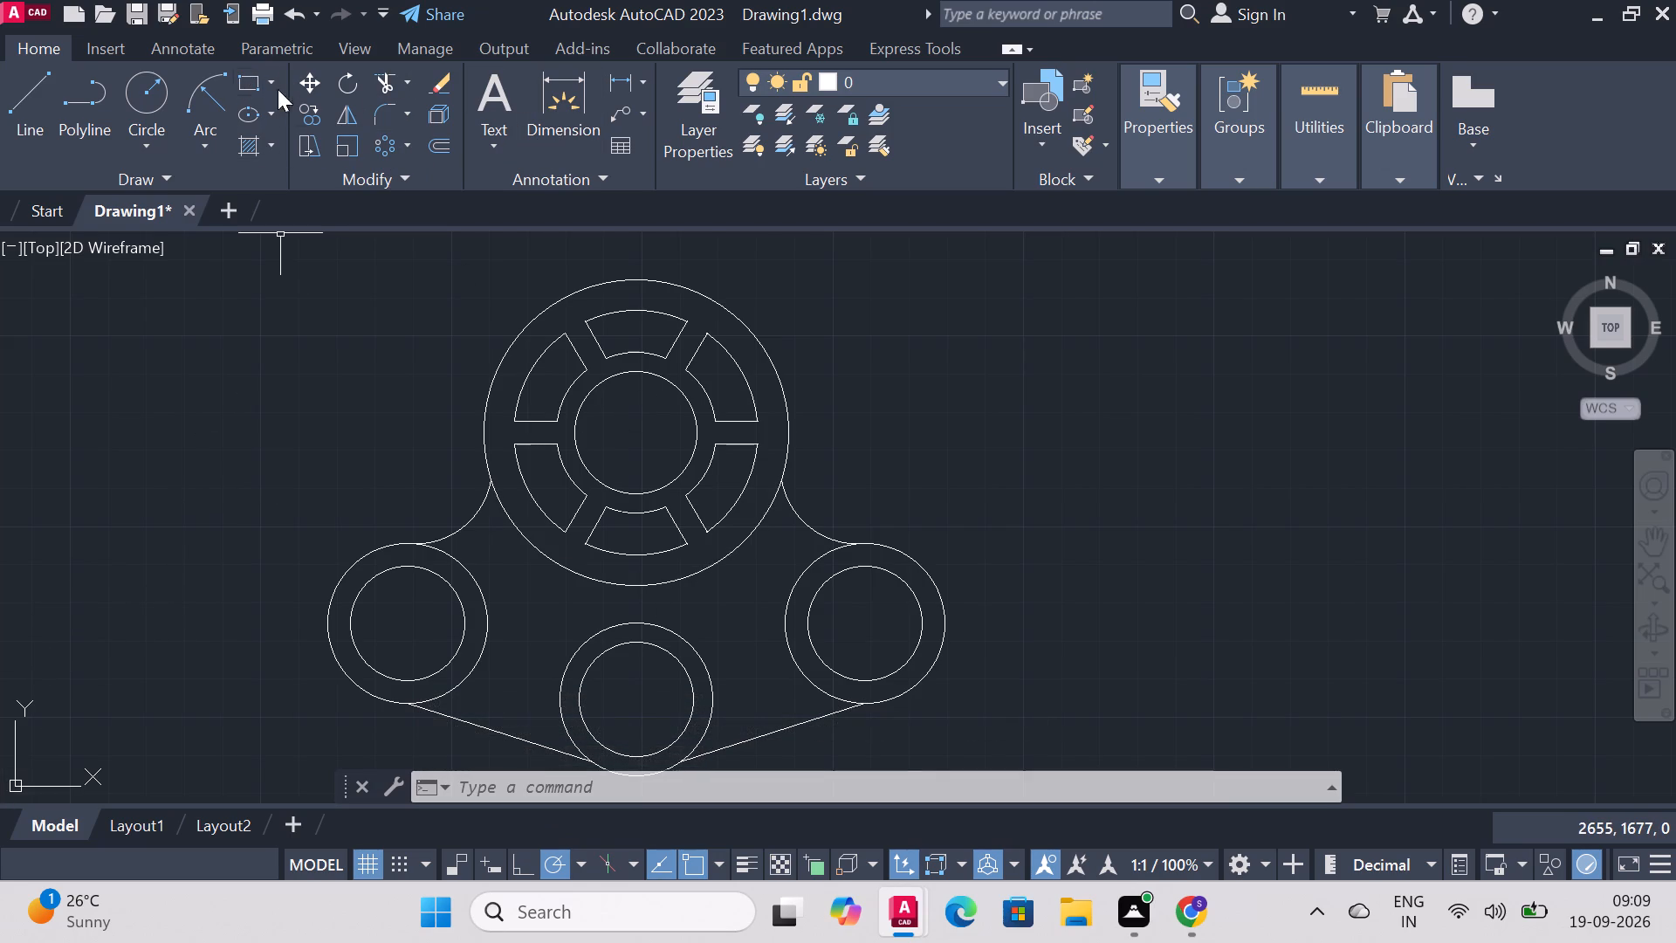
Trim away the lower part of the wheel's outer circle between the two side joining arcs.
click(374, 76)
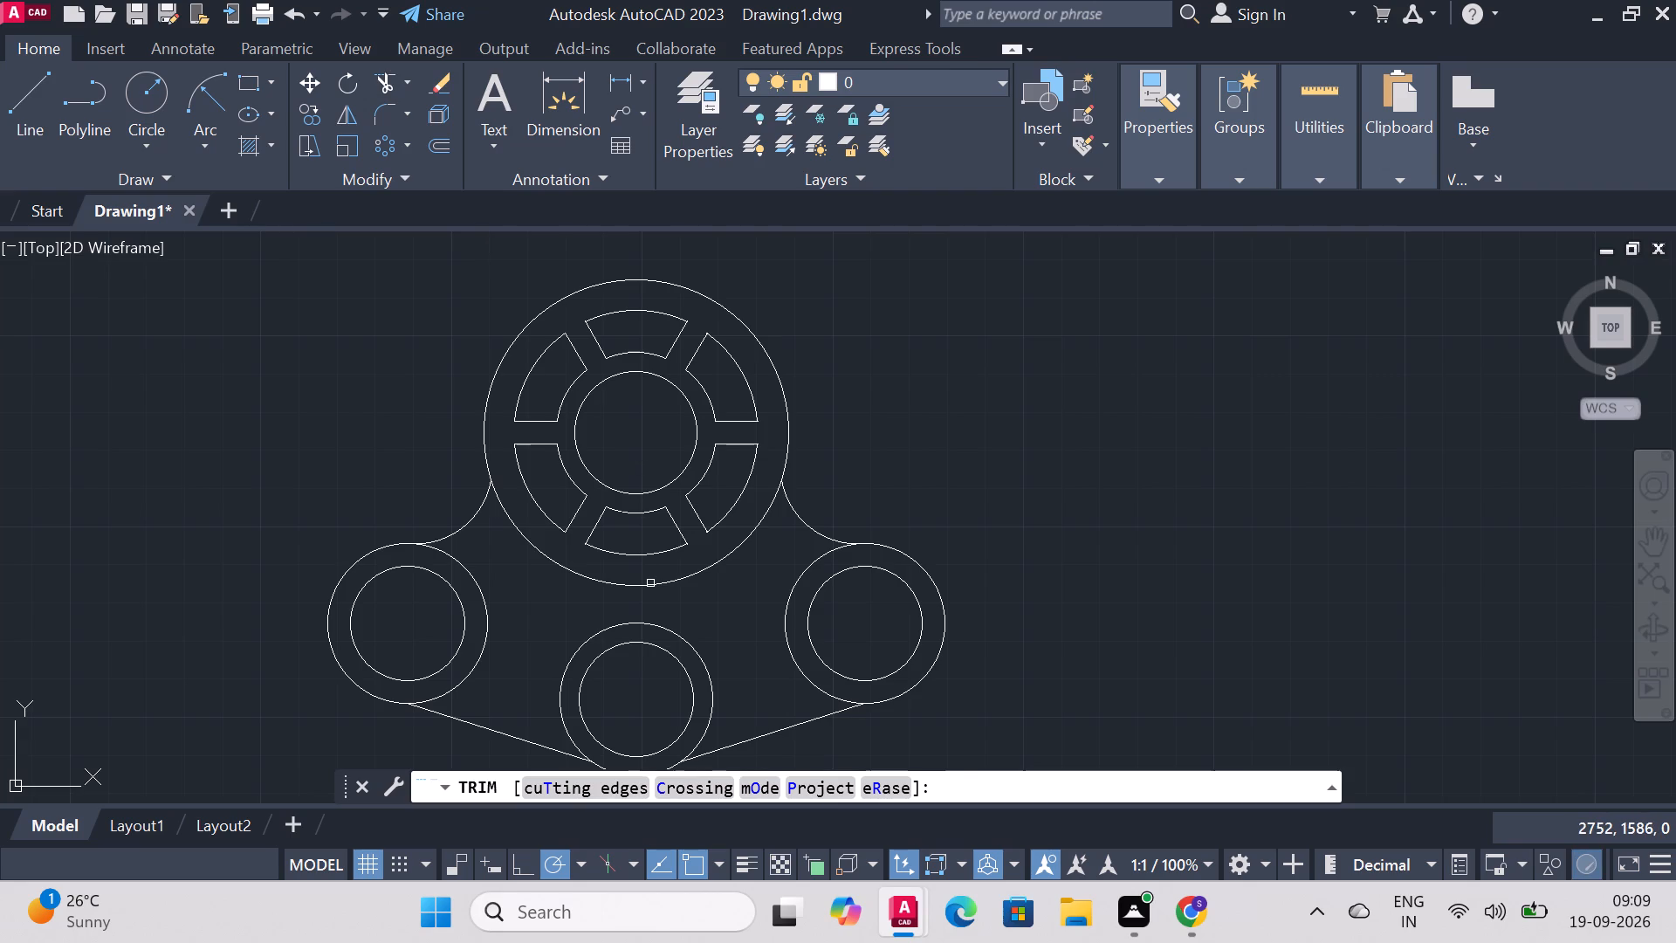
click(650, 583)
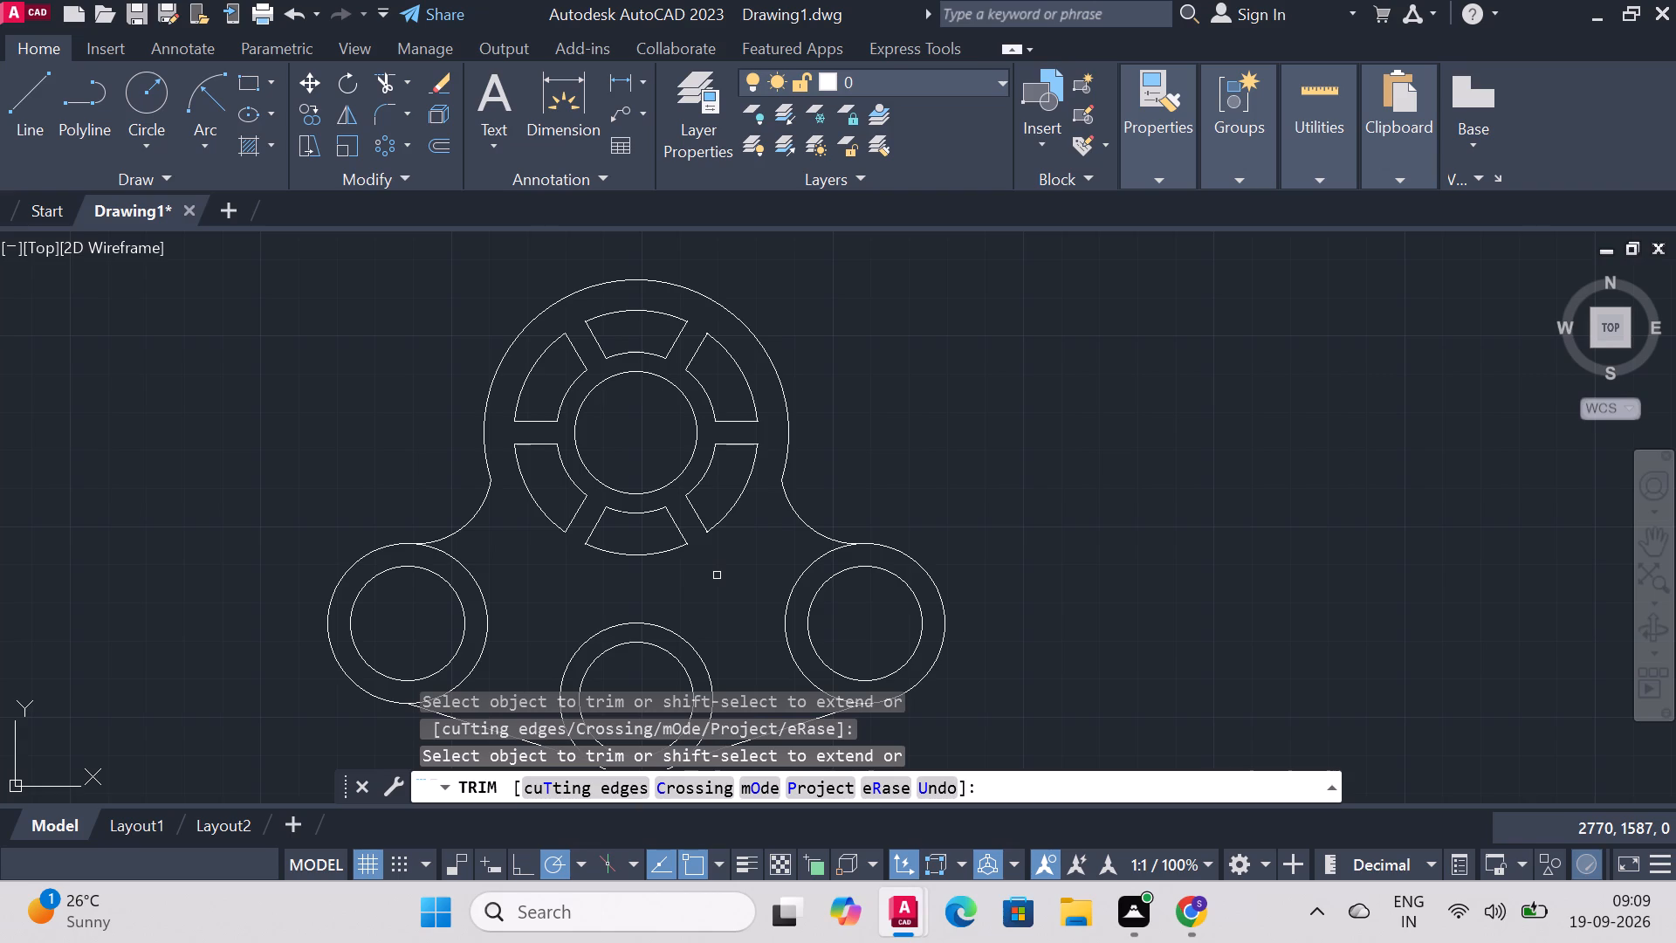
right_click(105, 442)
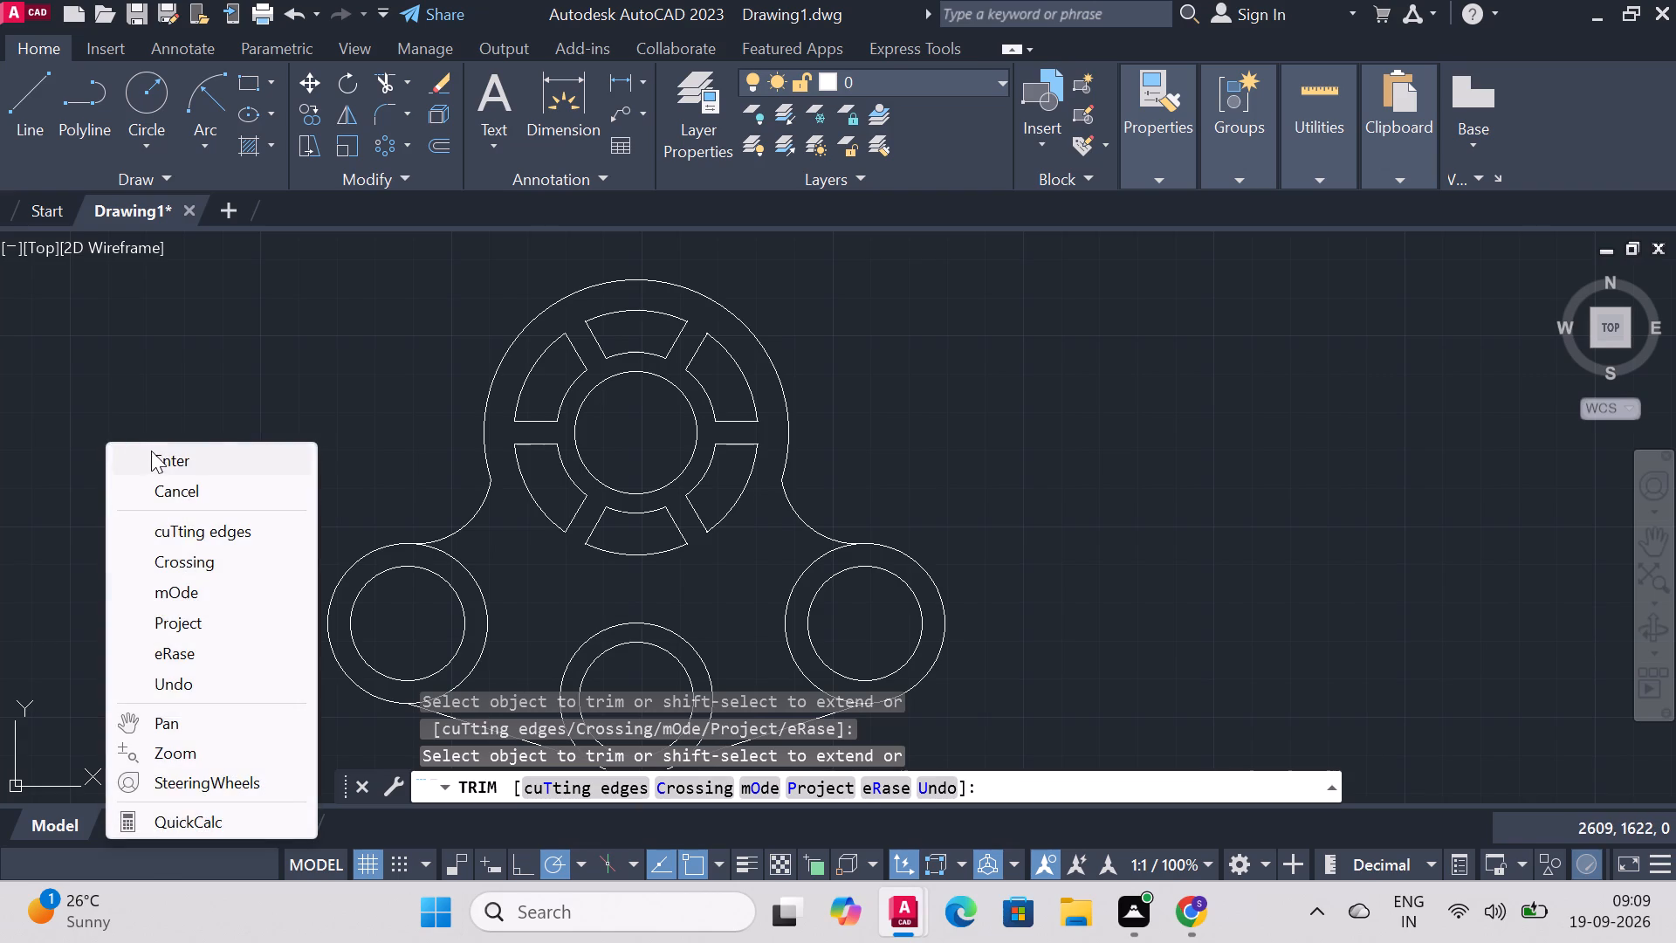
click(151, 451)
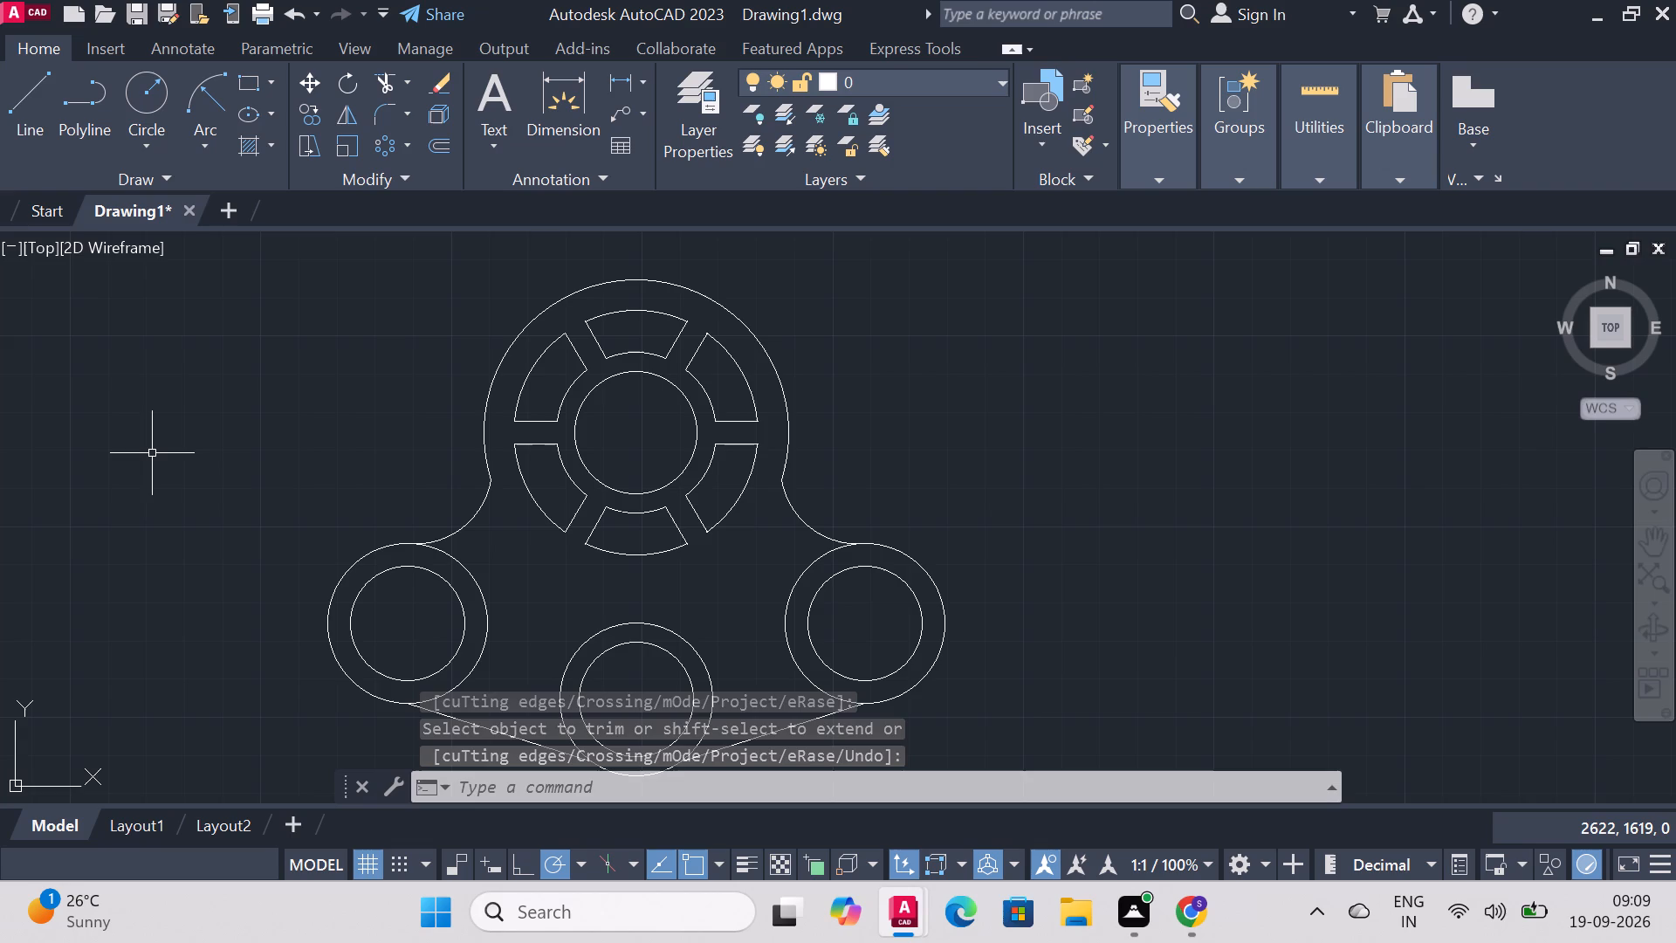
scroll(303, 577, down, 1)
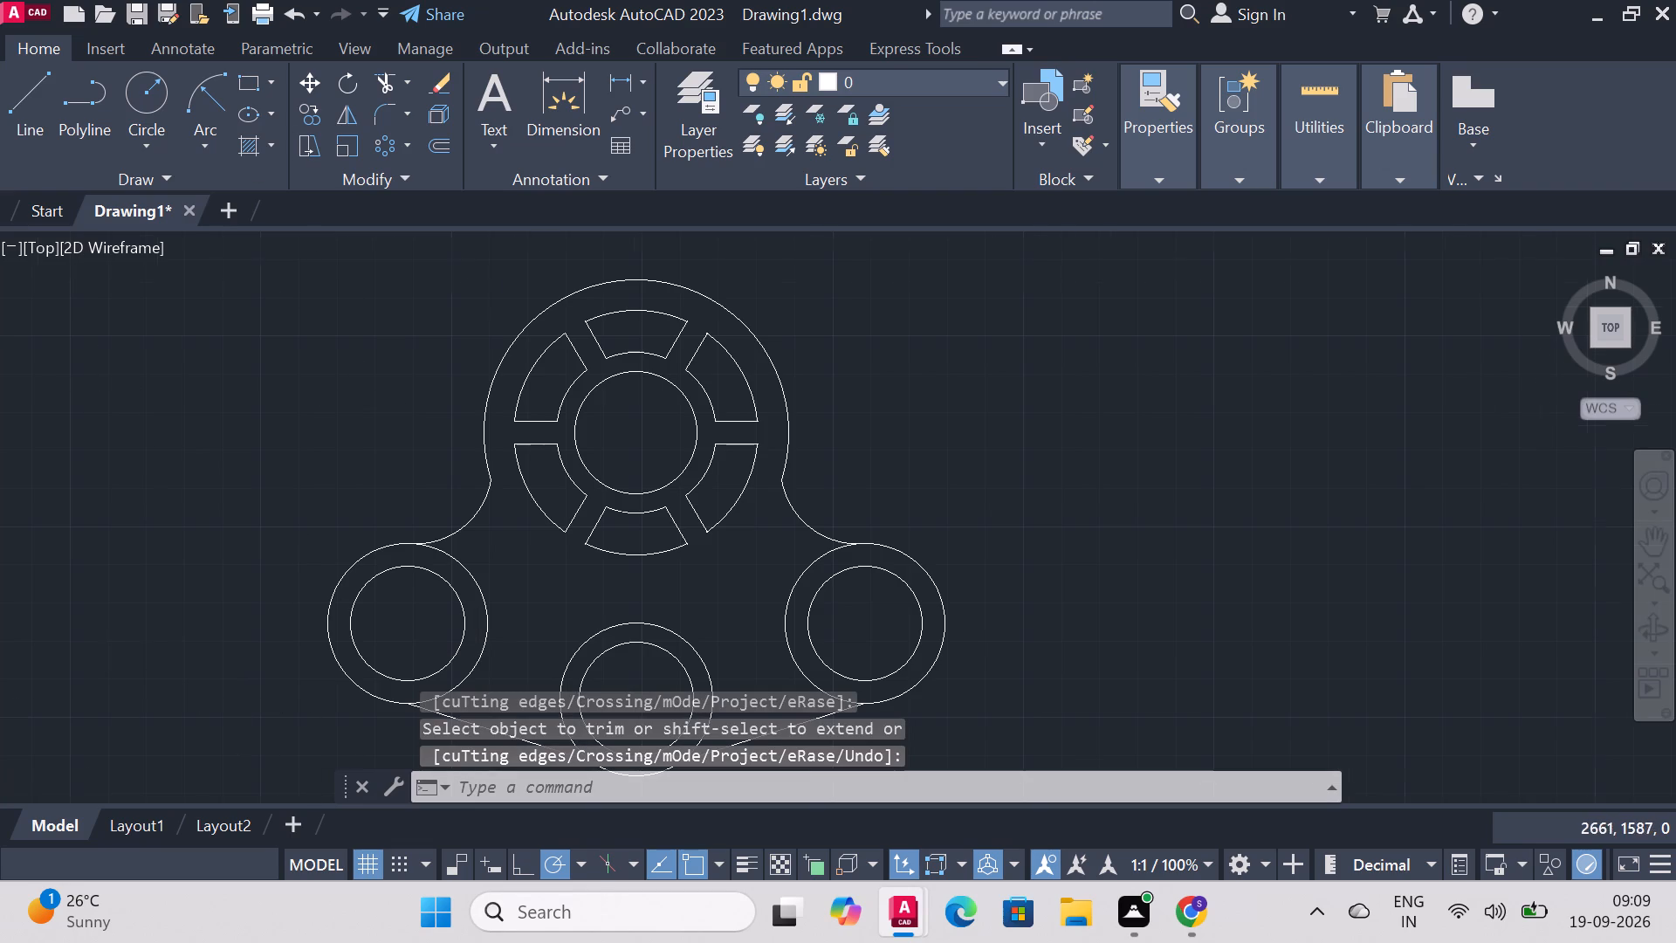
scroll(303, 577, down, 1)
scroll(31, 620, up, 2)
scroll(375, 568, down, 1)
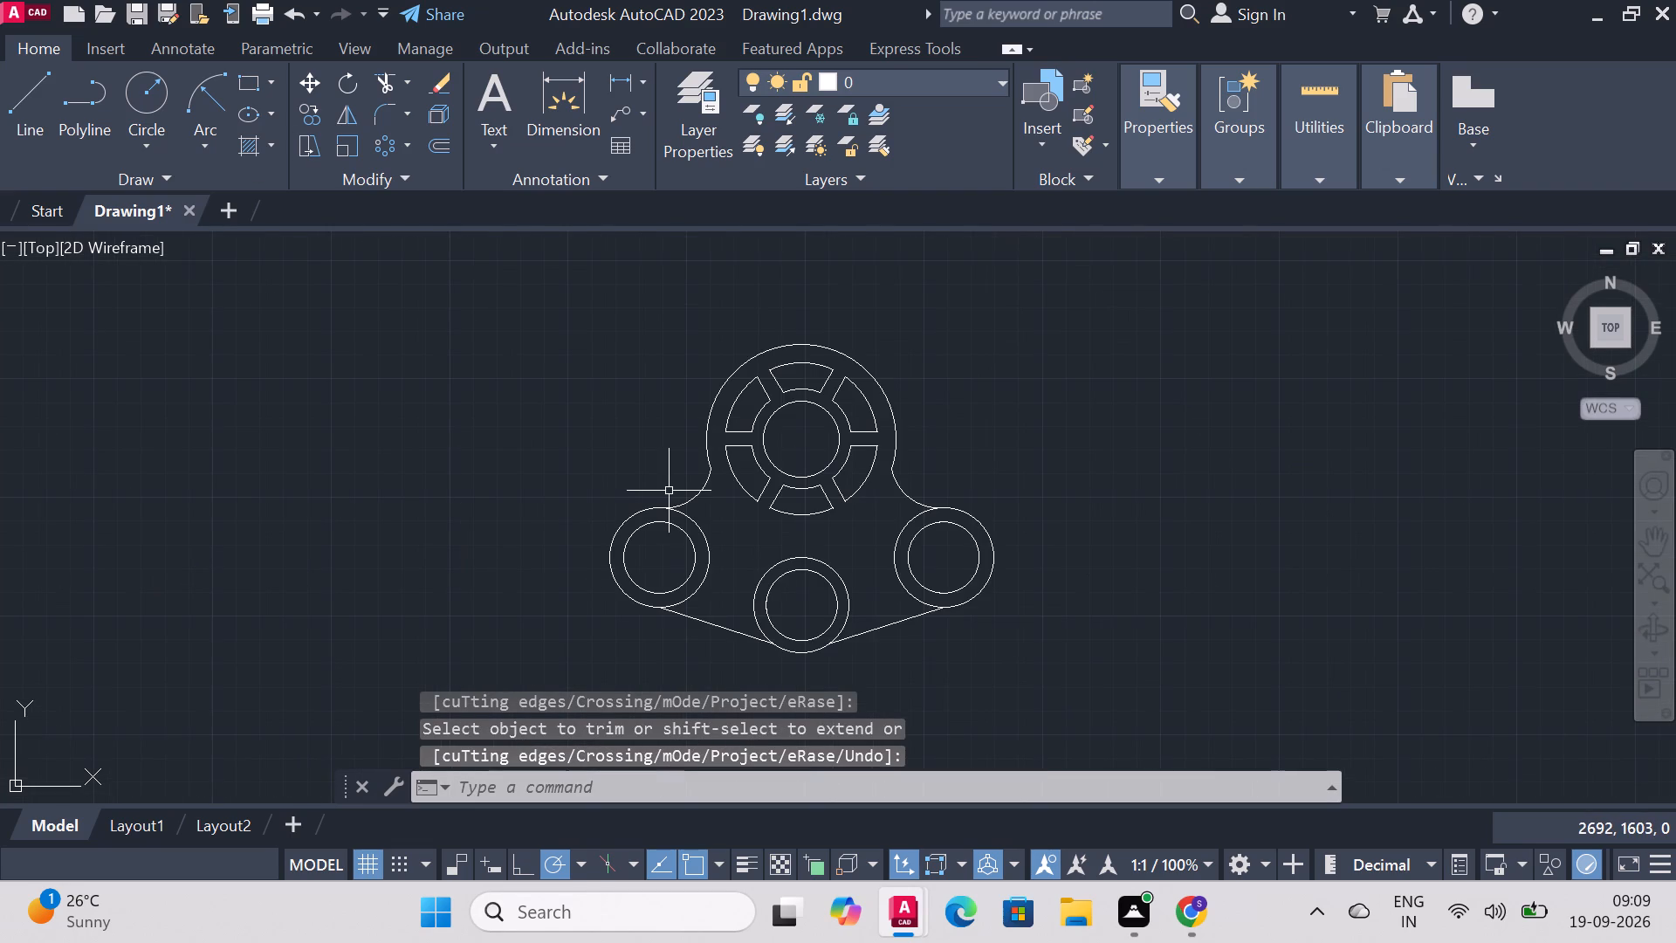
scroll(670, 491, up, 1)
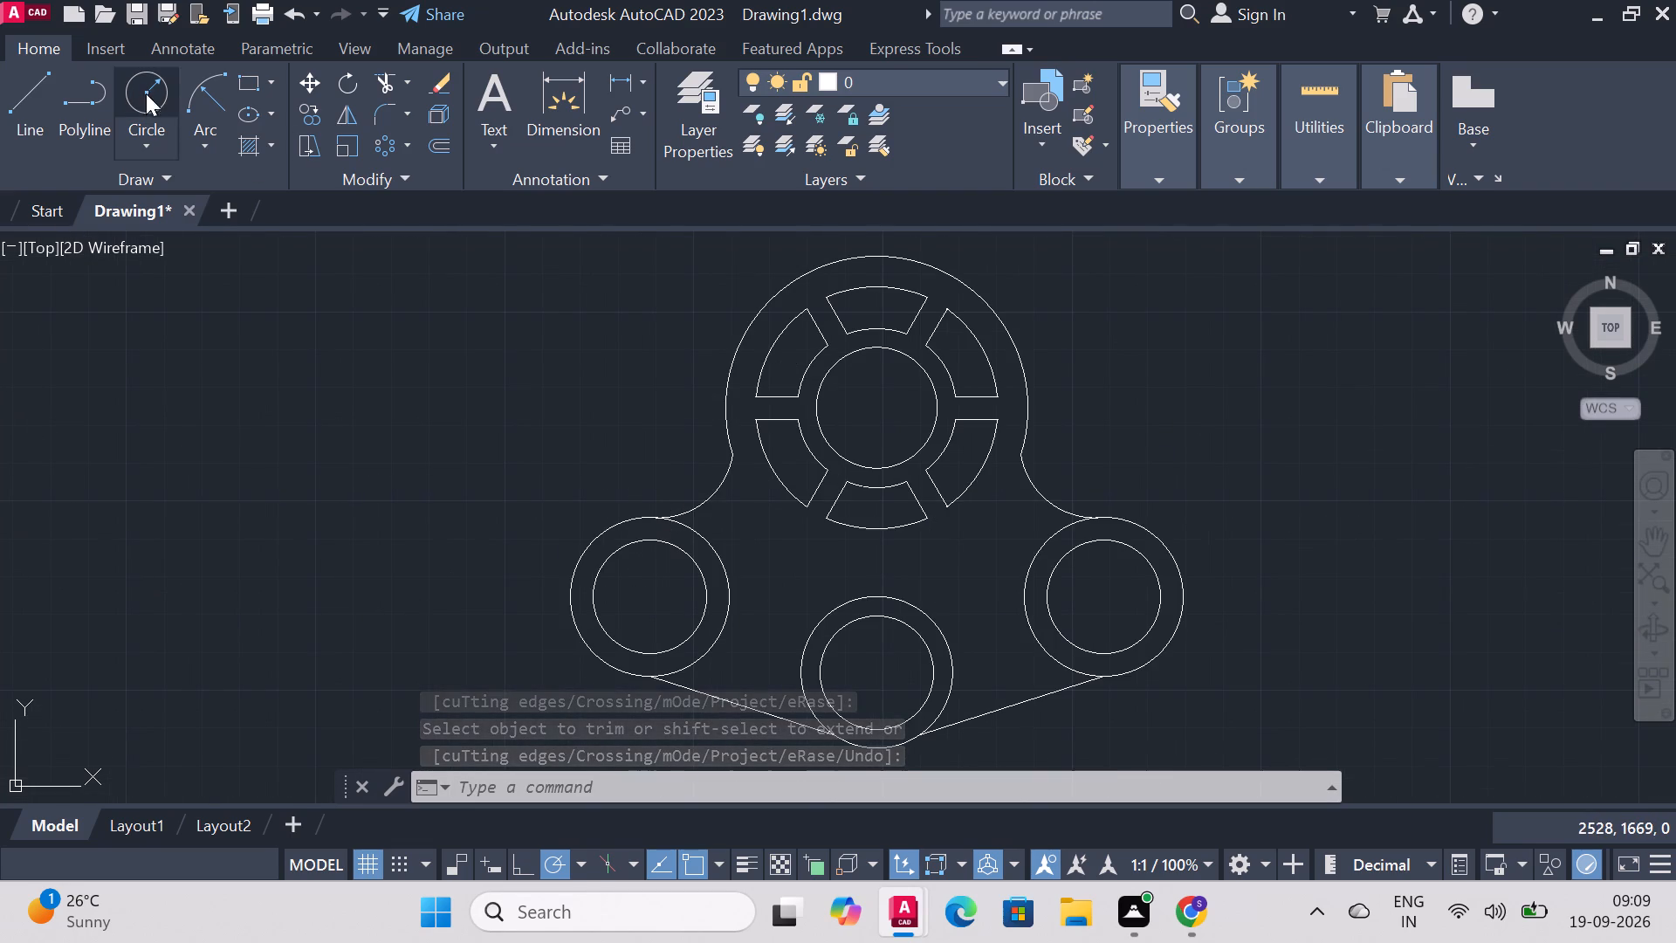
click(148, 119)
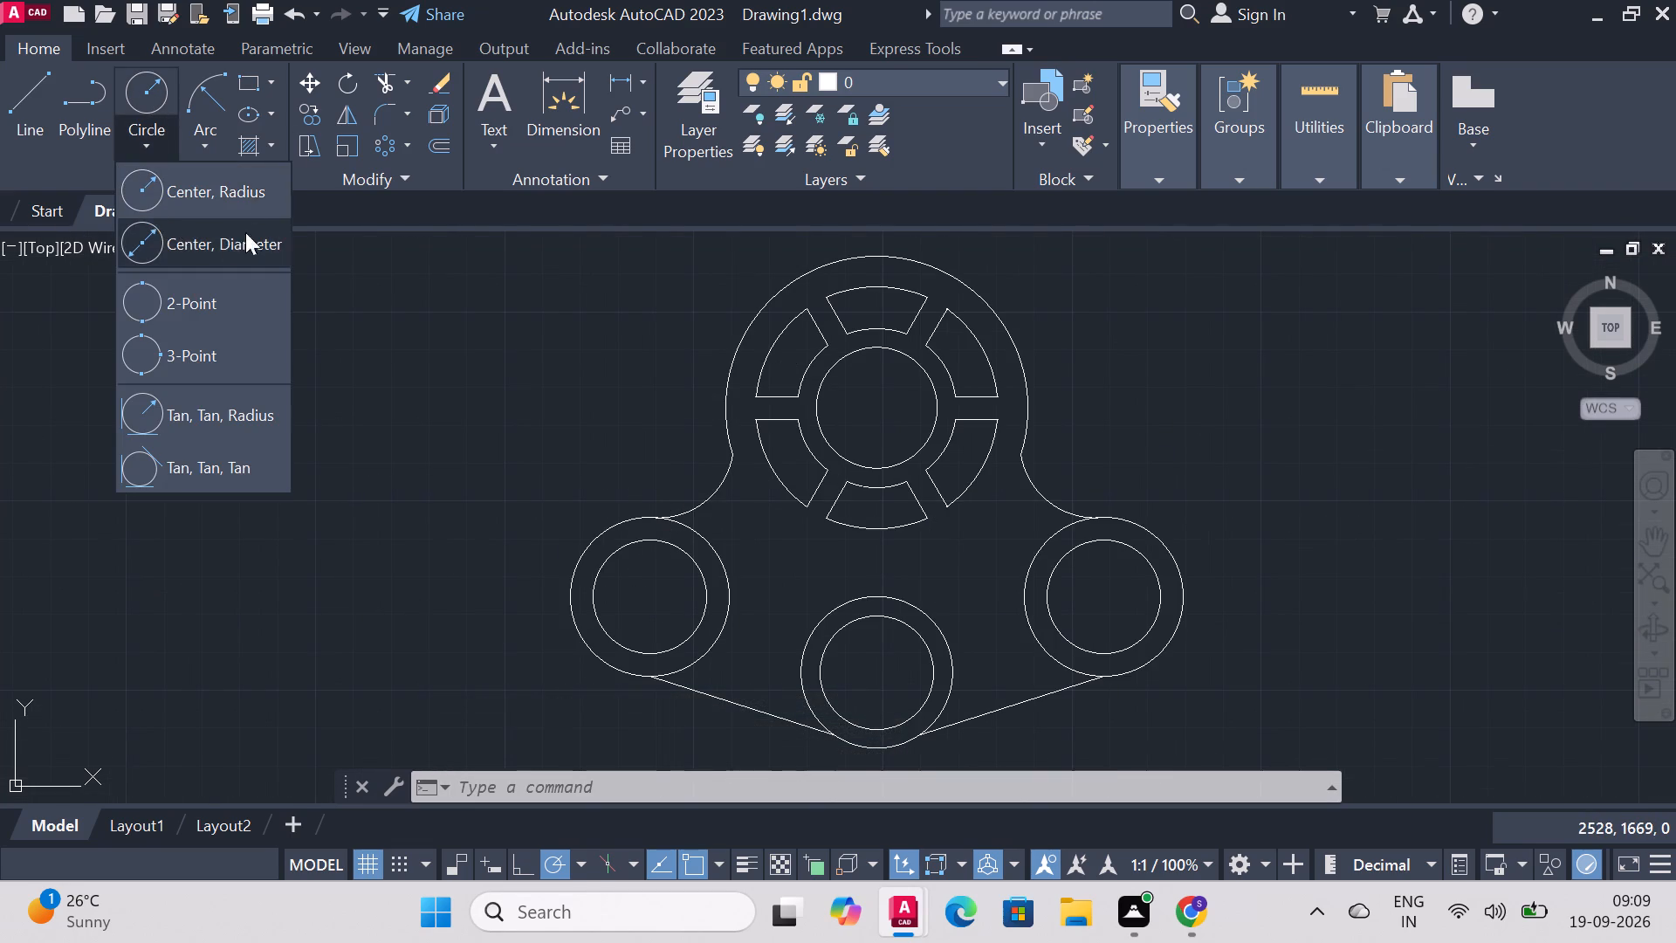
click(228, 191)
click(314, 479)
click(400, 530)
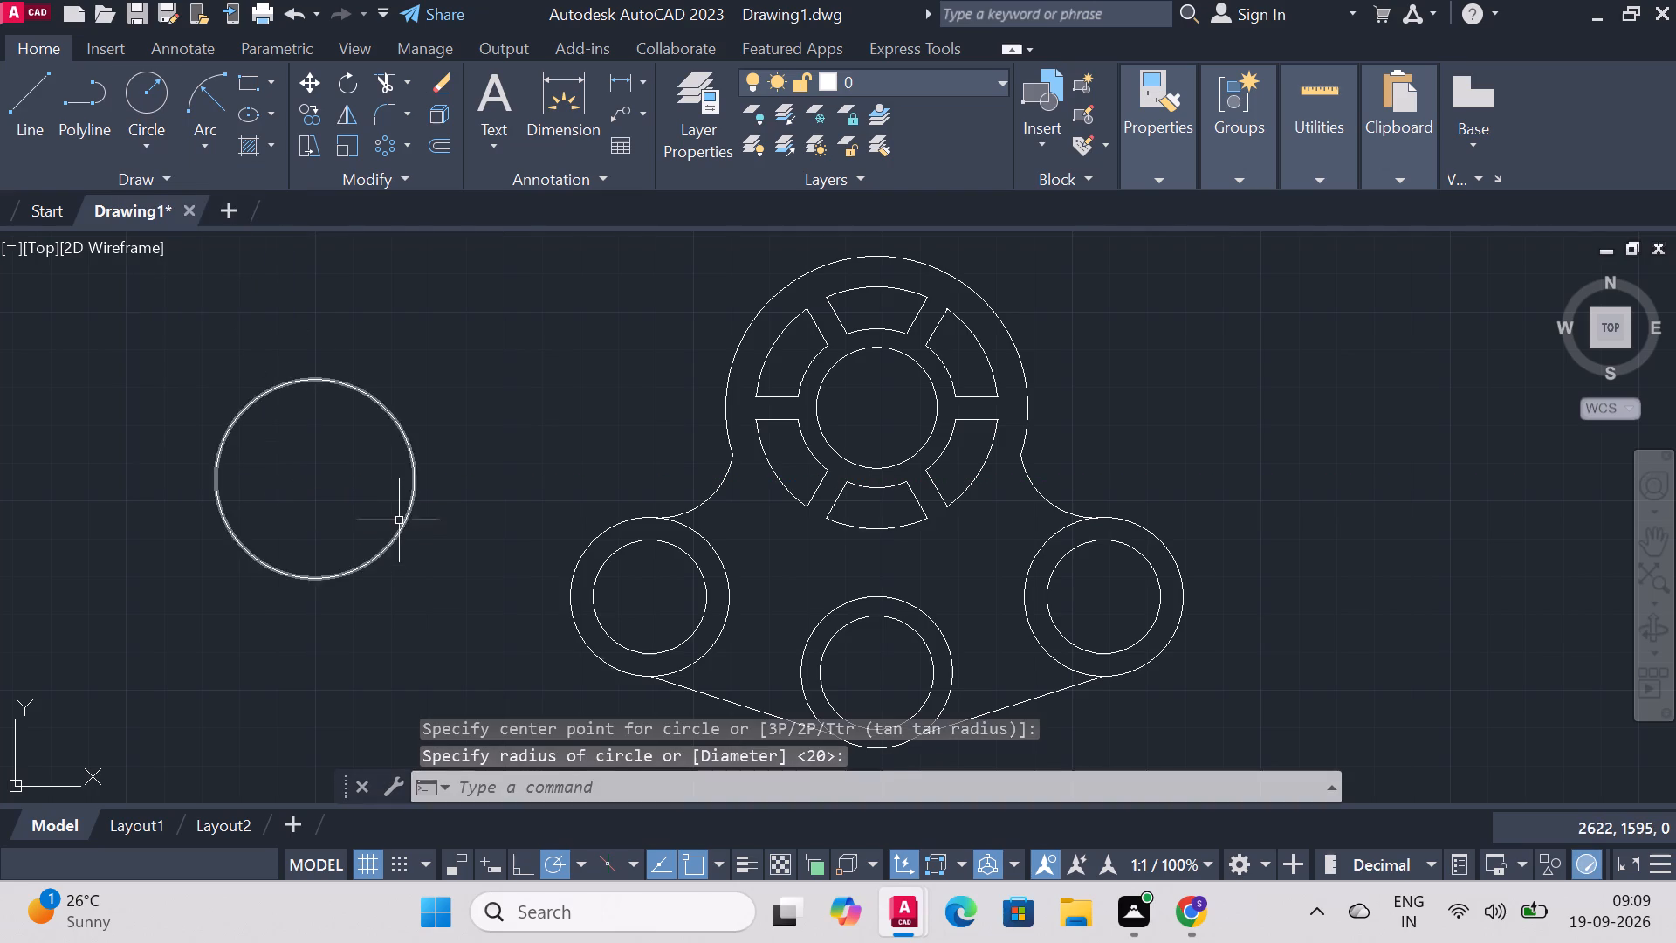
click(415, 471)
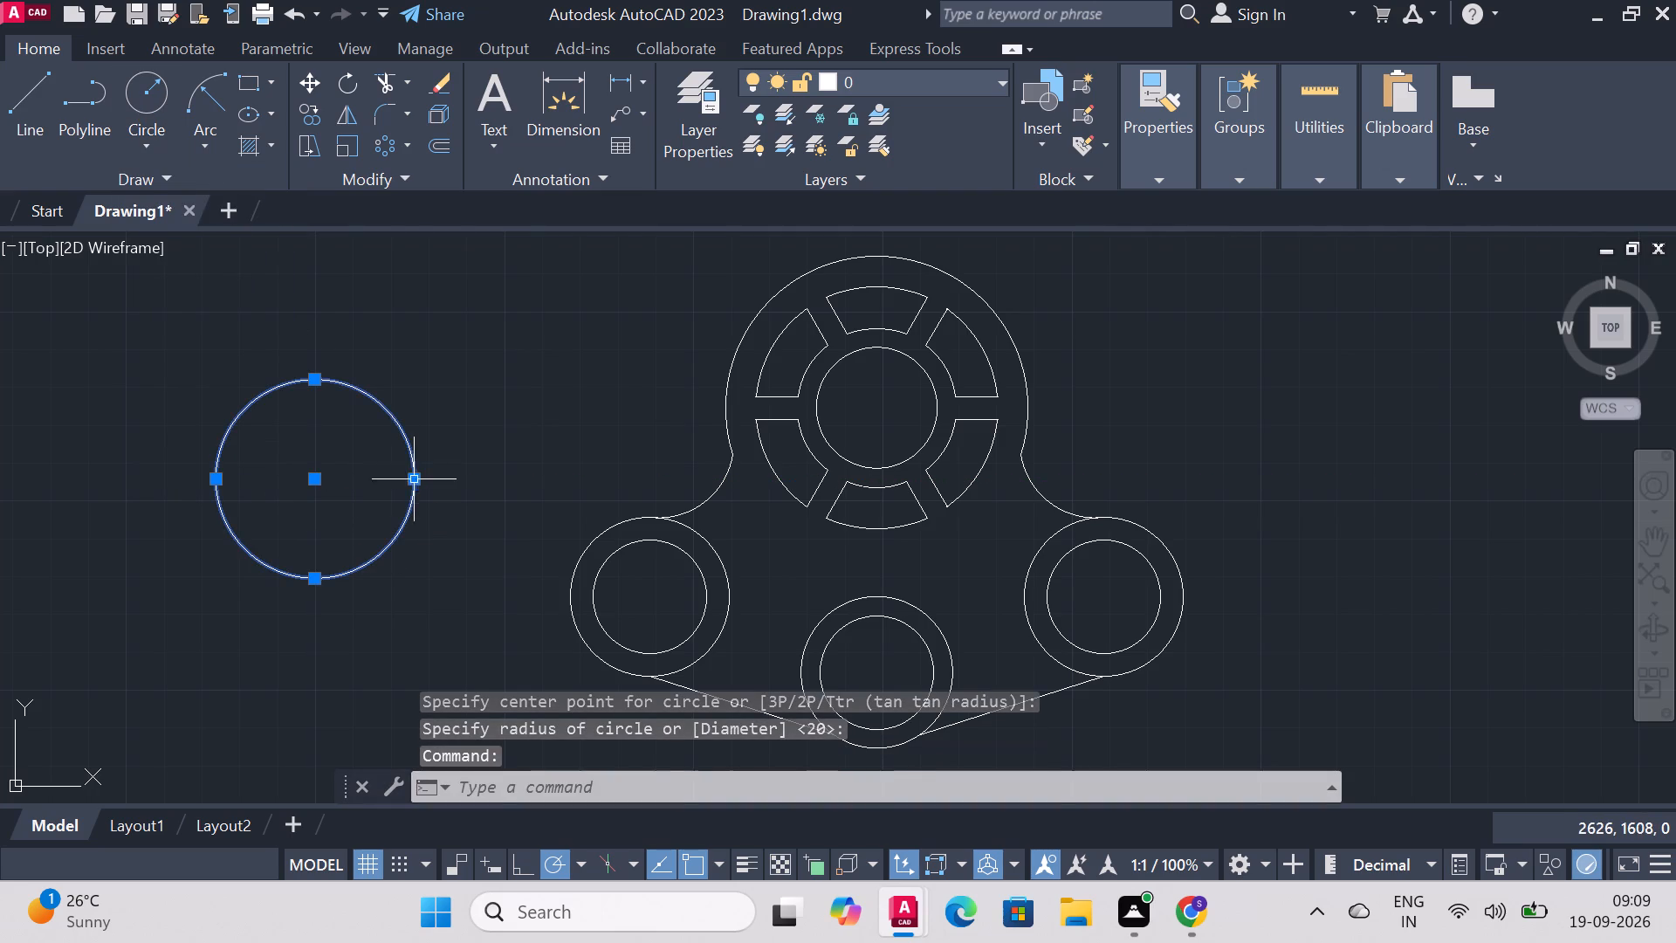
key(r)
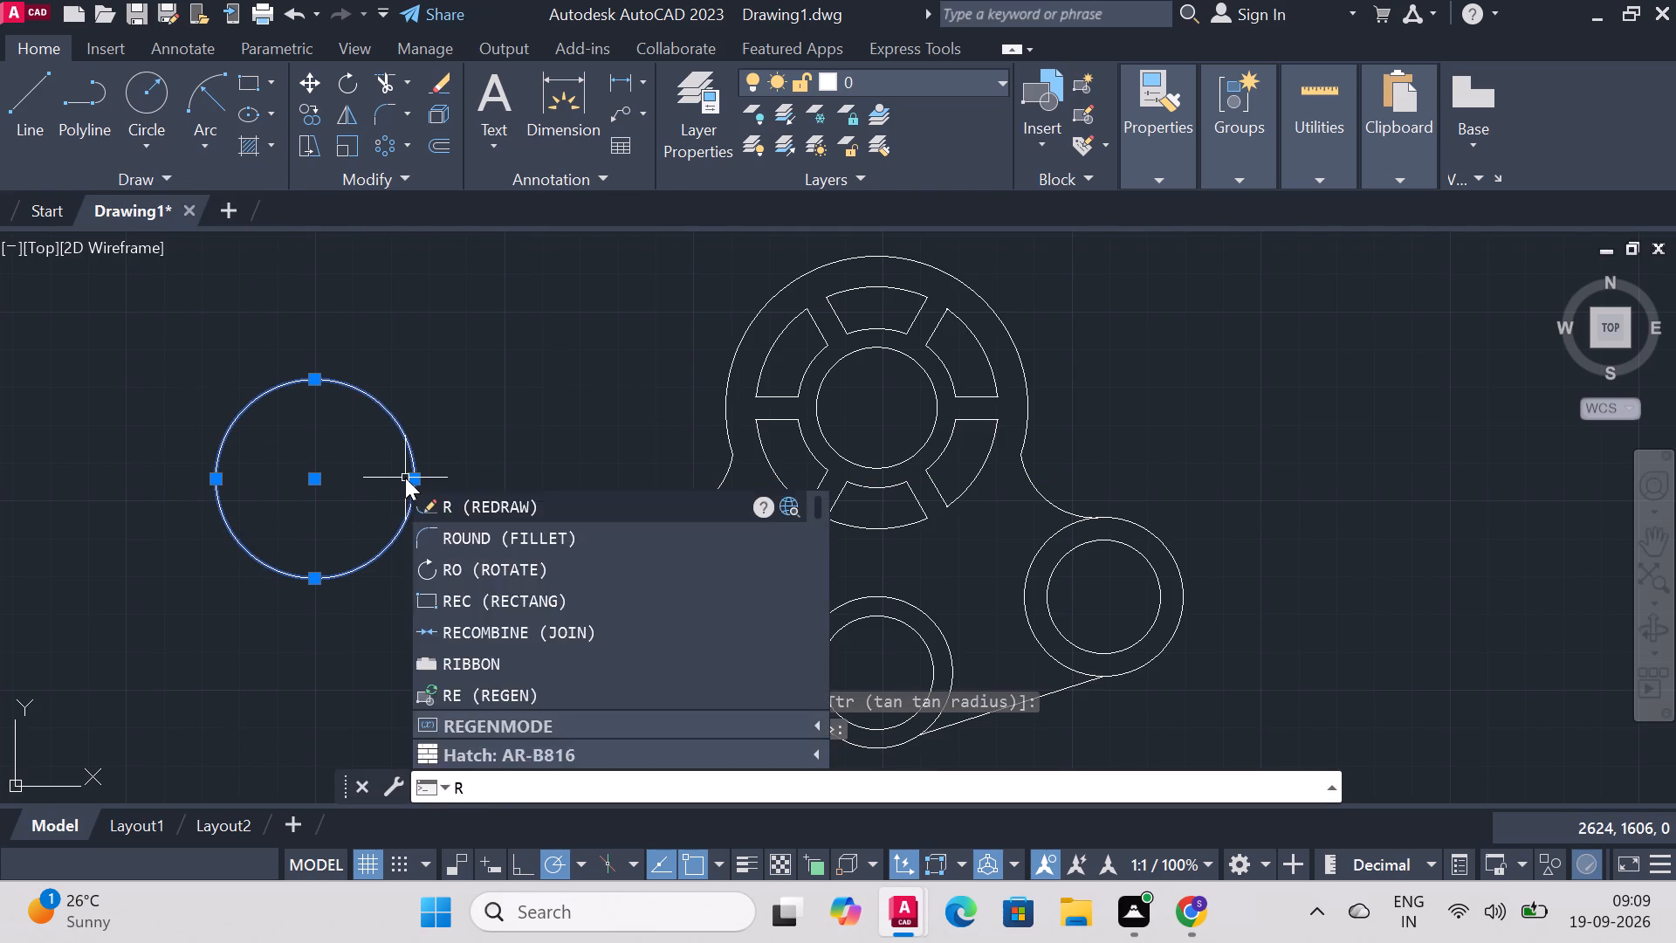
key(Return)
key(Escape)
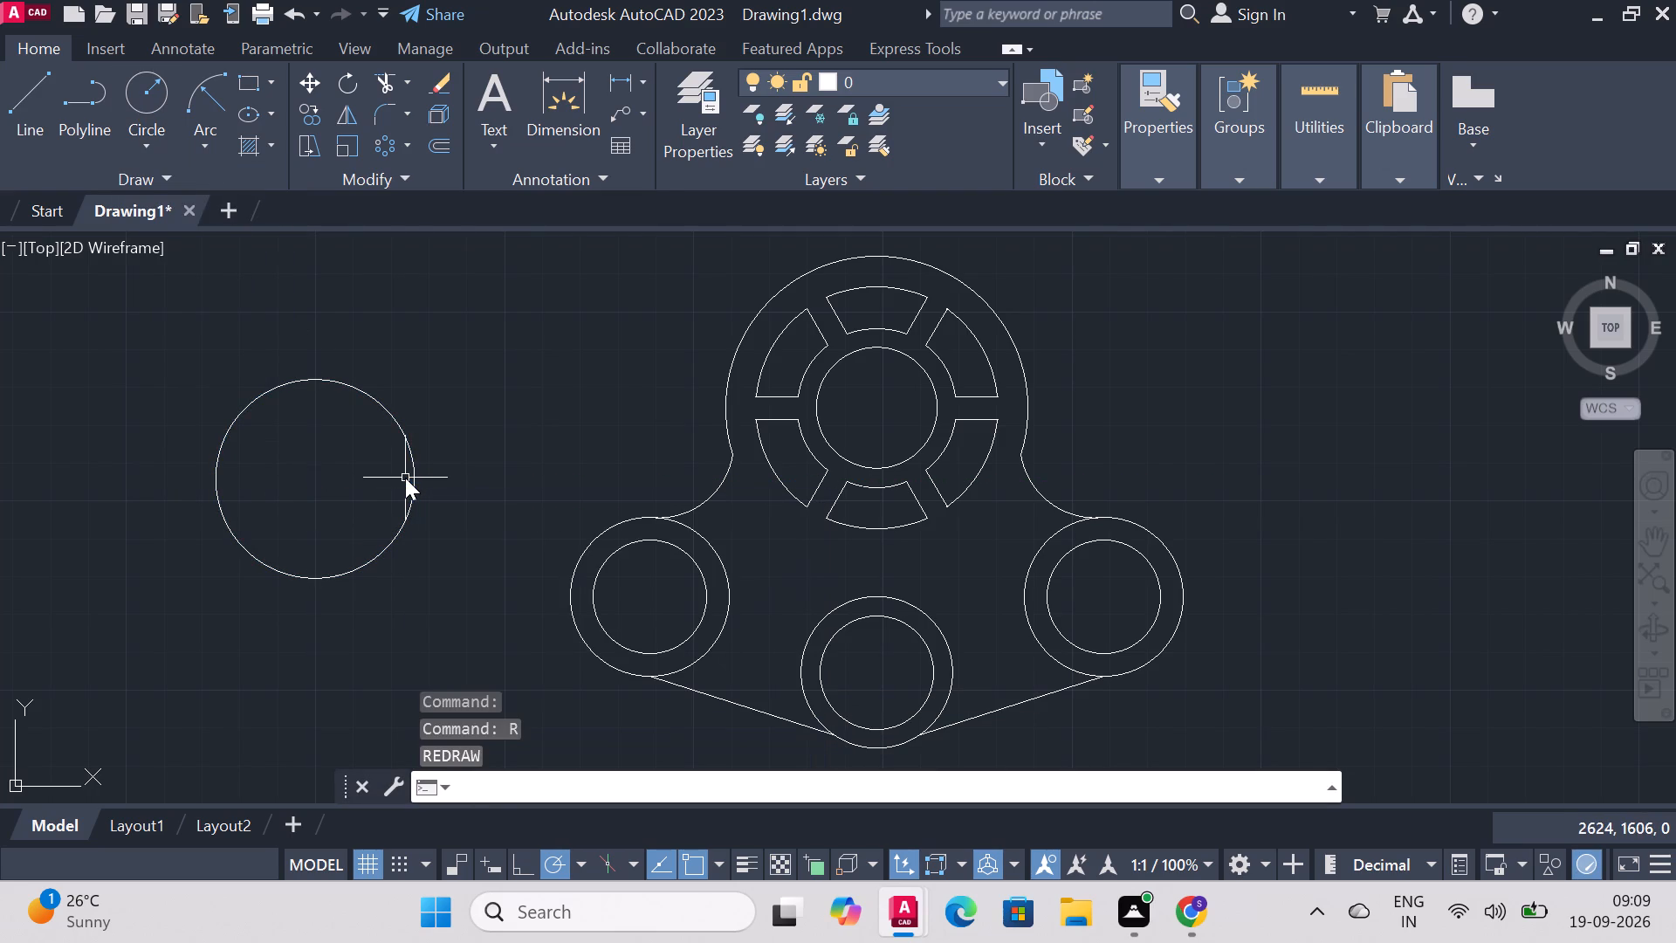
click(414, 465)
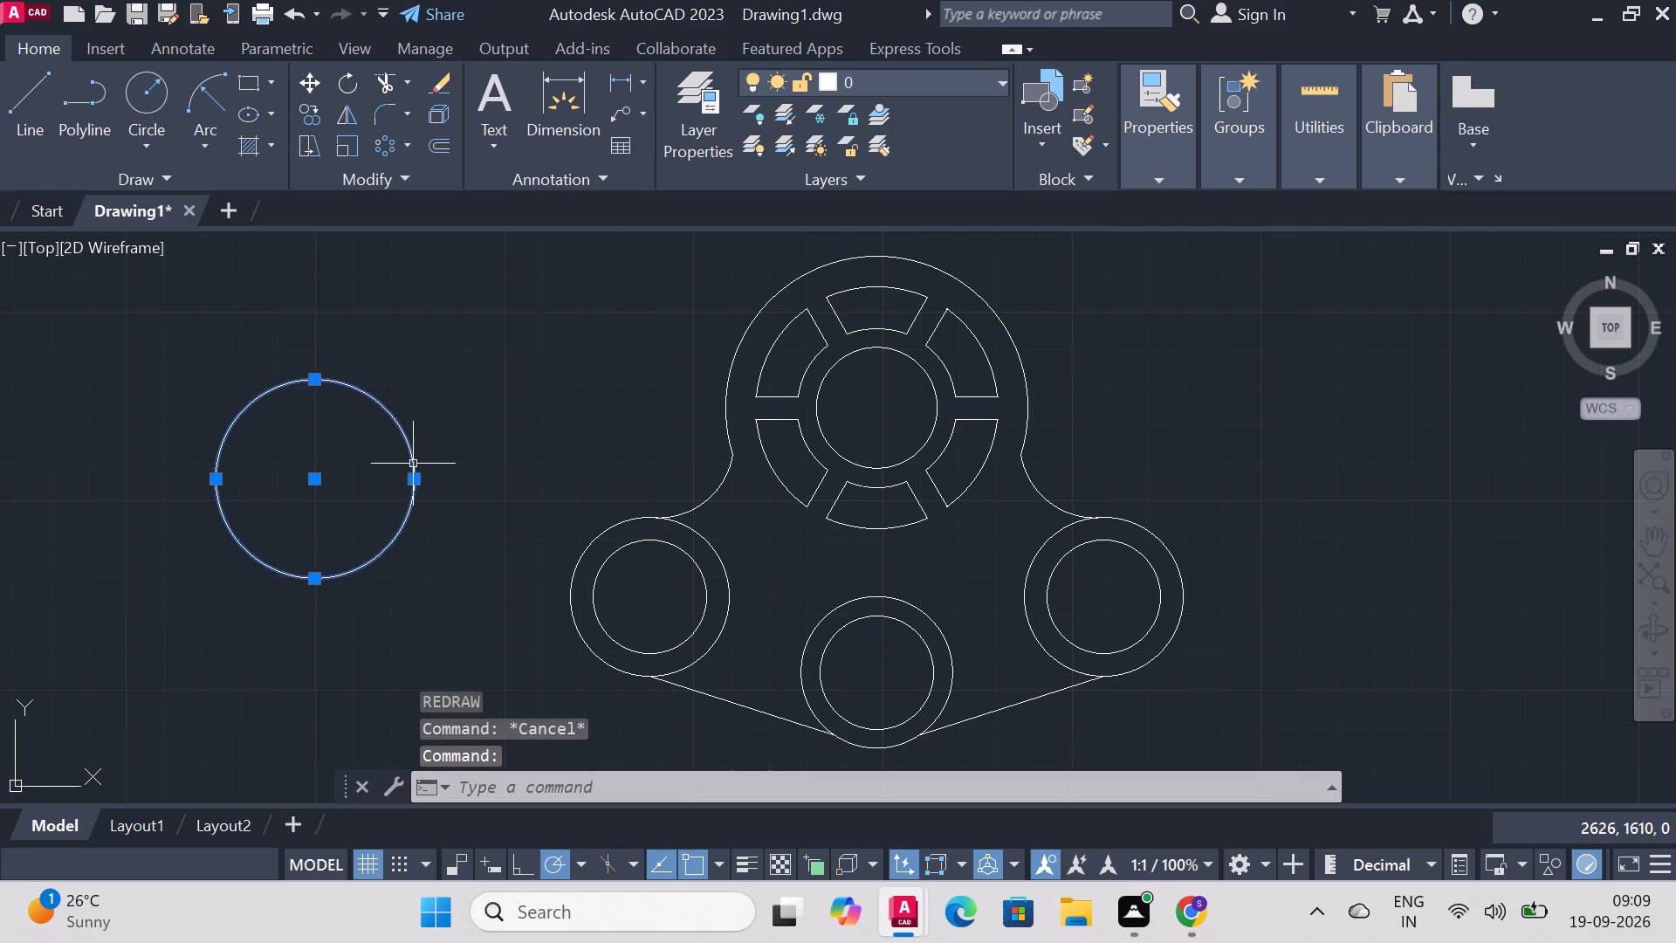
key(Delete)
Draw a circle of radius 20 in the empty space to the left of the part.
click(150, 111)
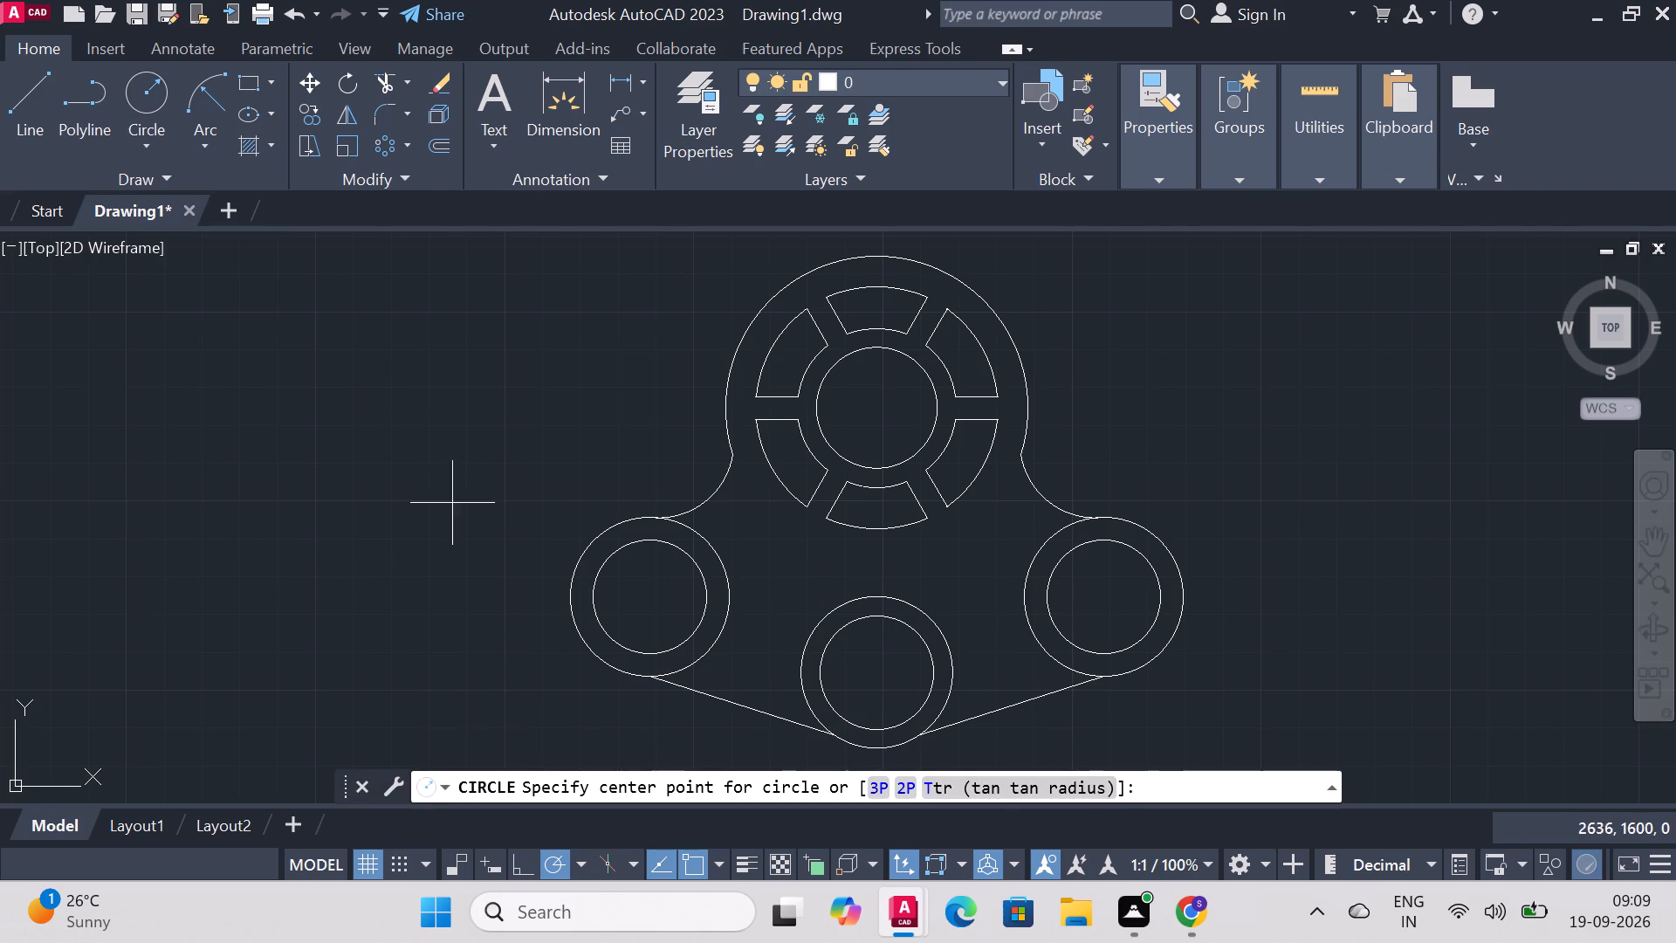
click(228, 433)
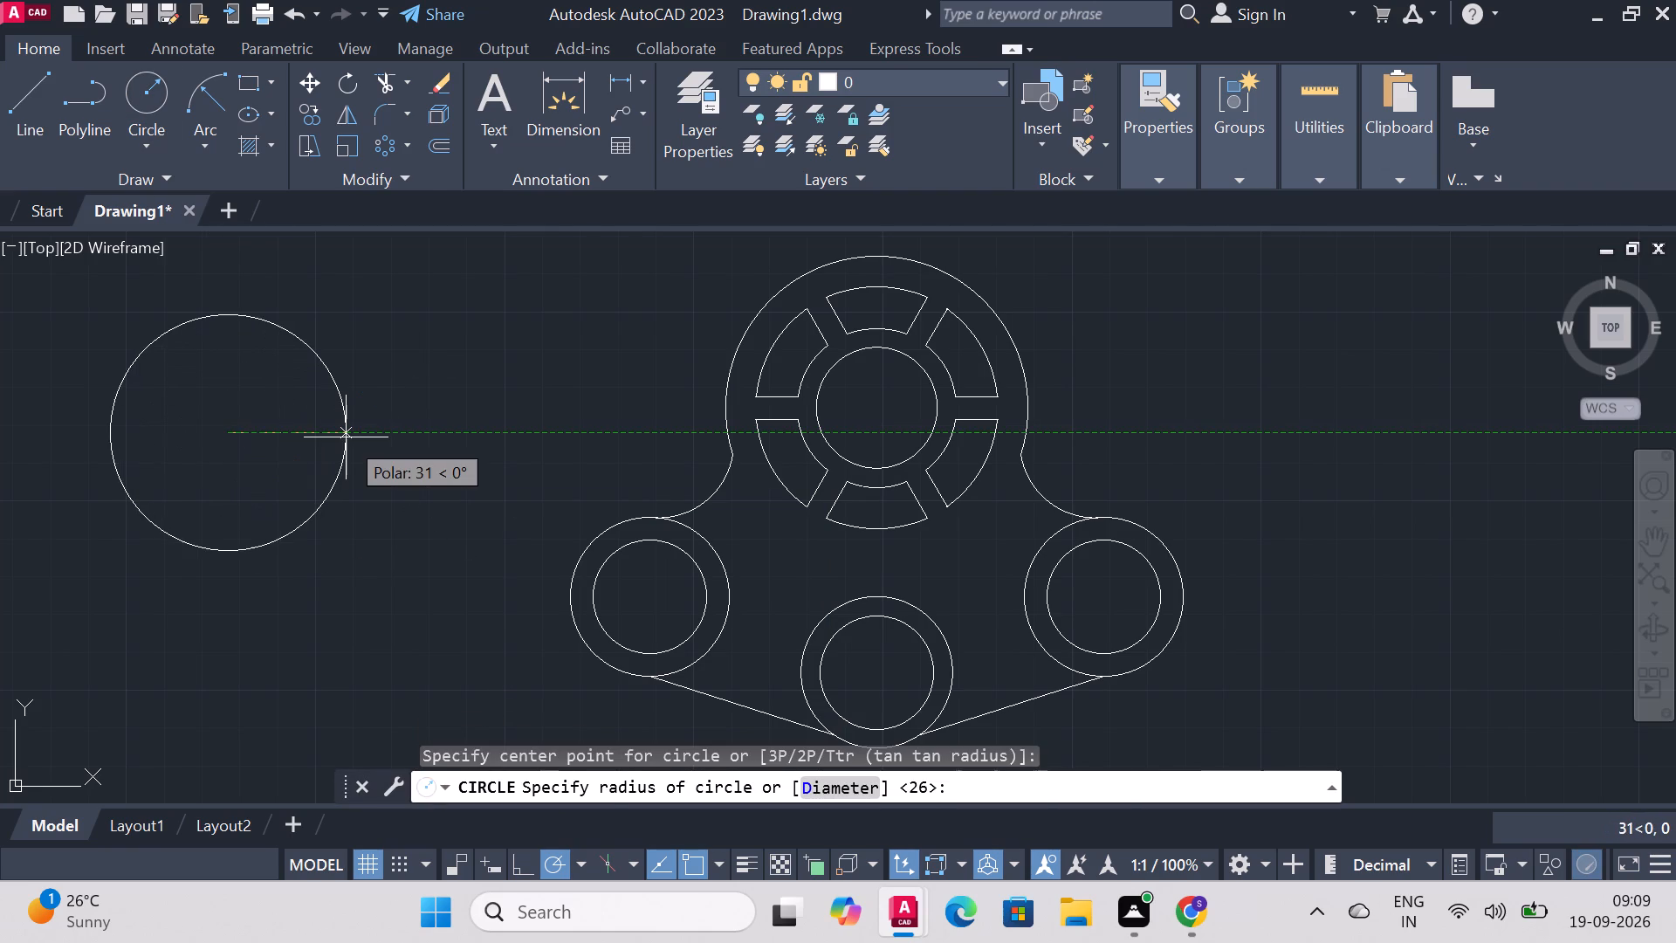
key(r)
key(Return)
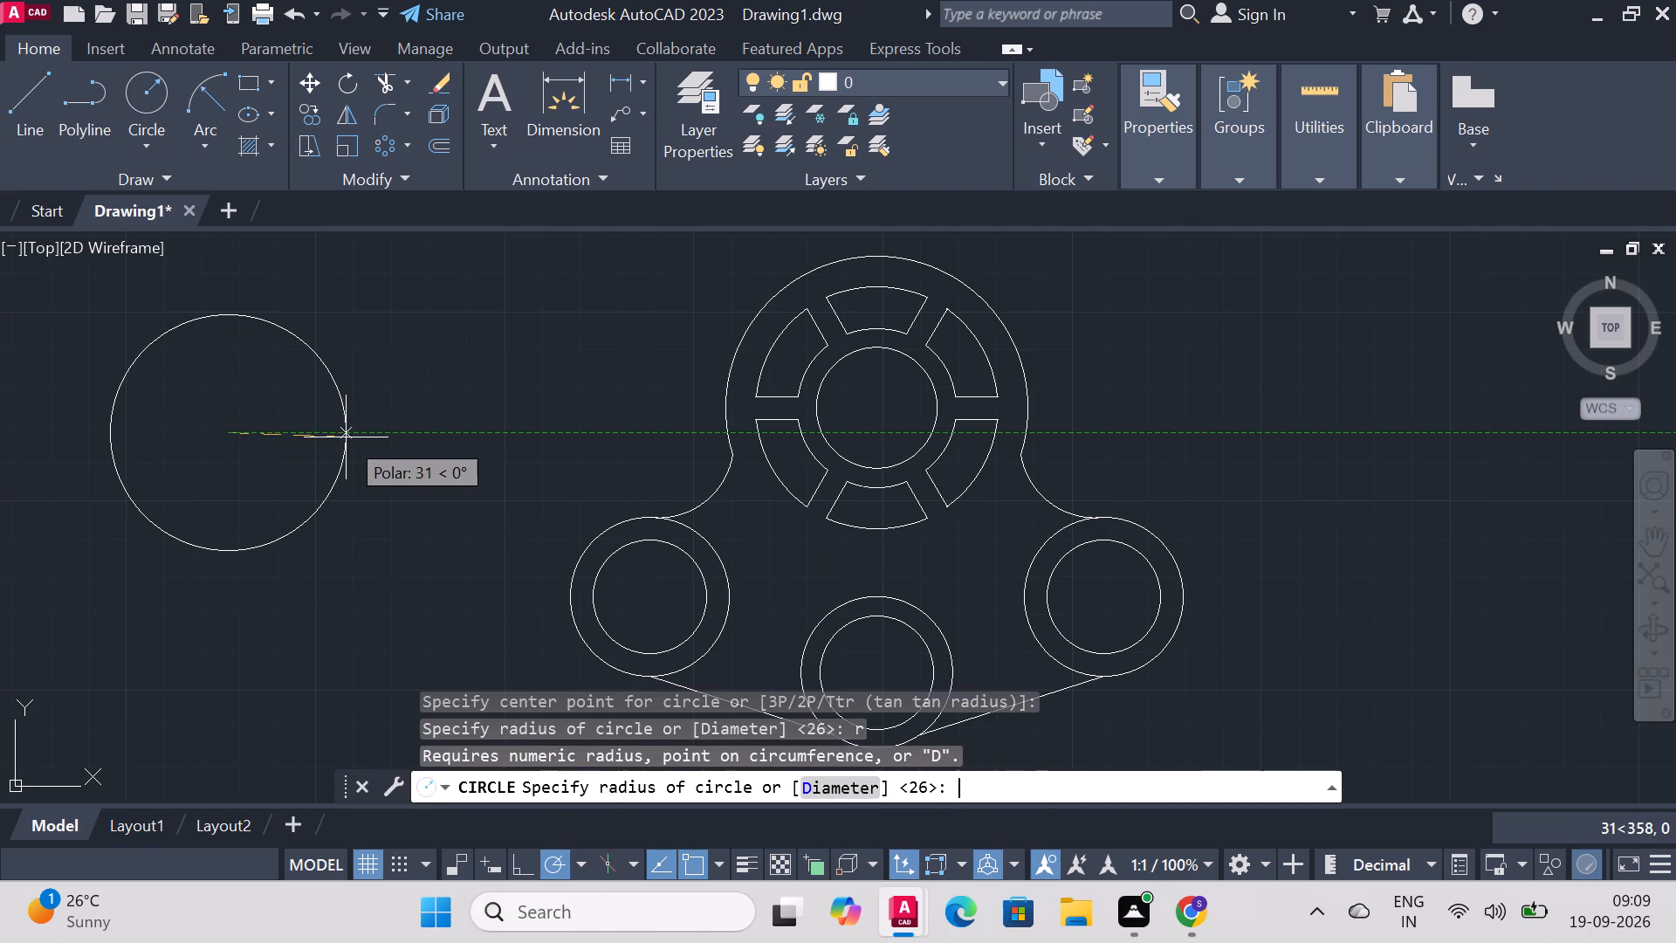
text(20)
key(Return)
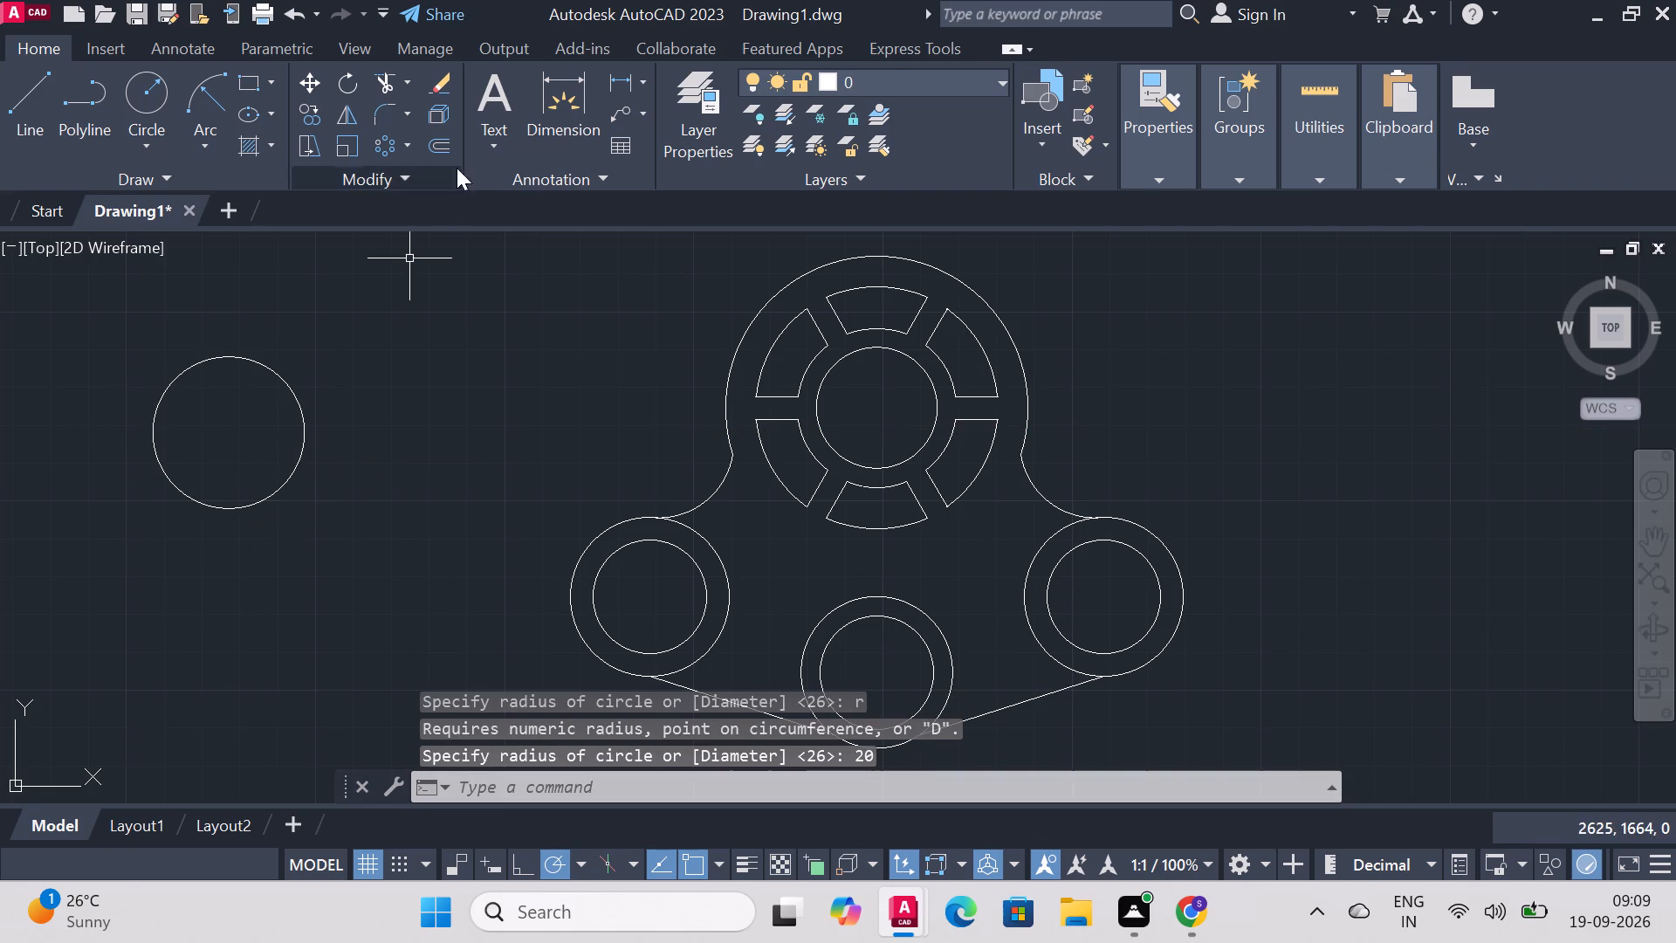
Copy the radius 20 circle by its centre into the left gap, touching the left corner and bottom outer circles.
click(306, 114)
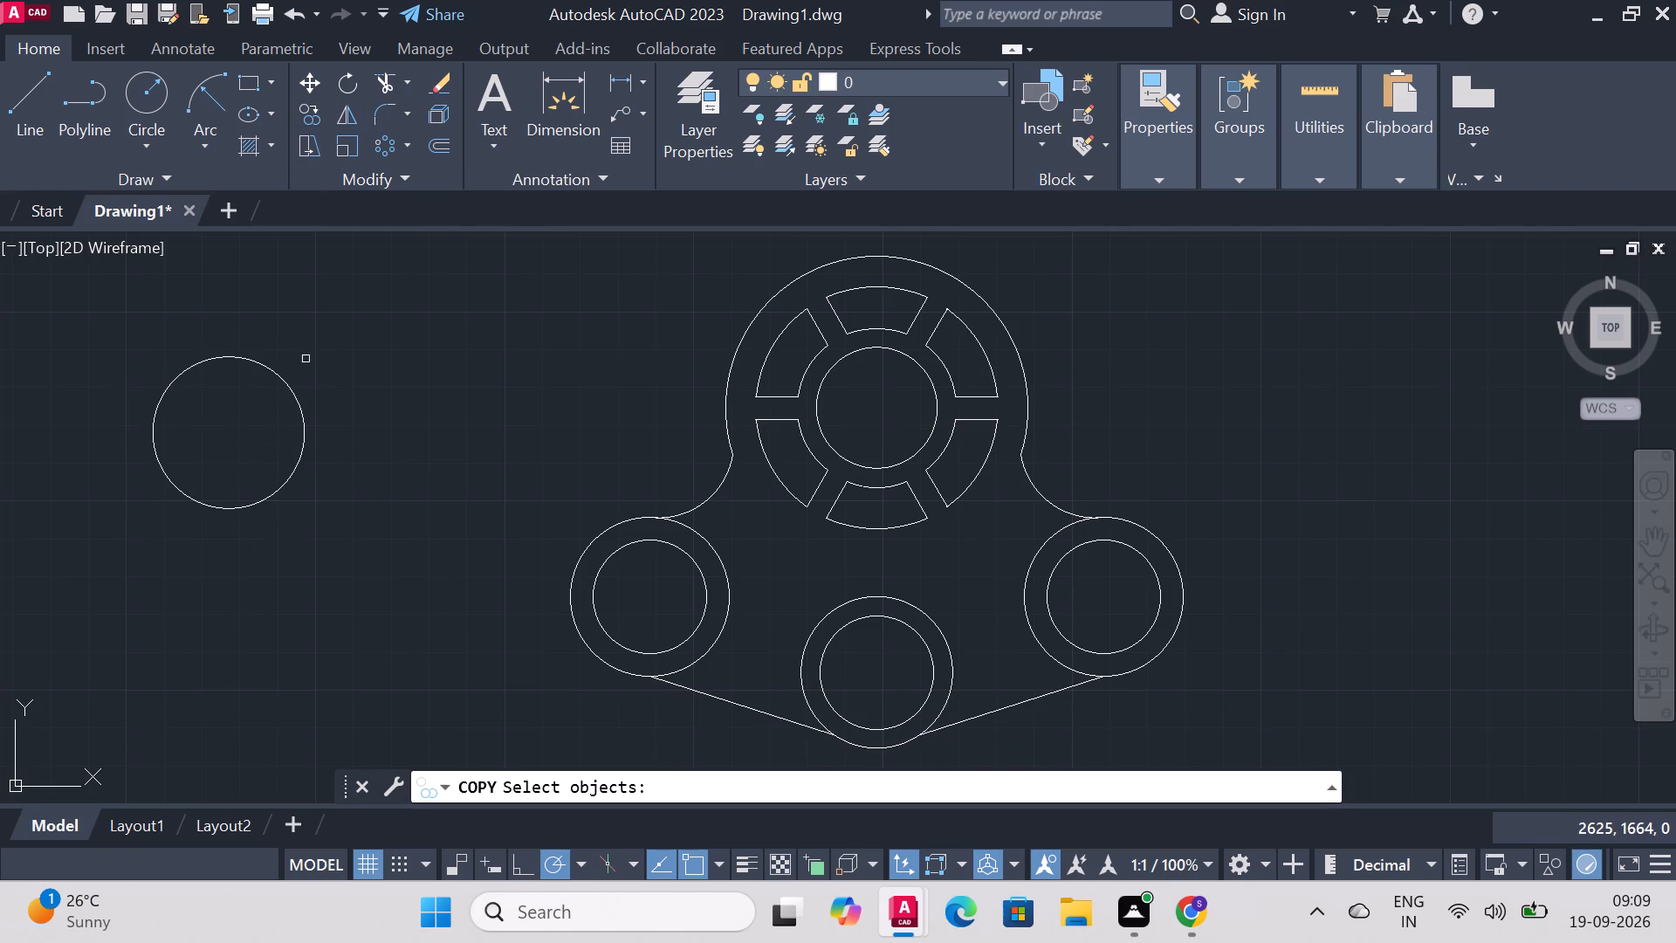
click(305, 417)
right_click(416, 407)
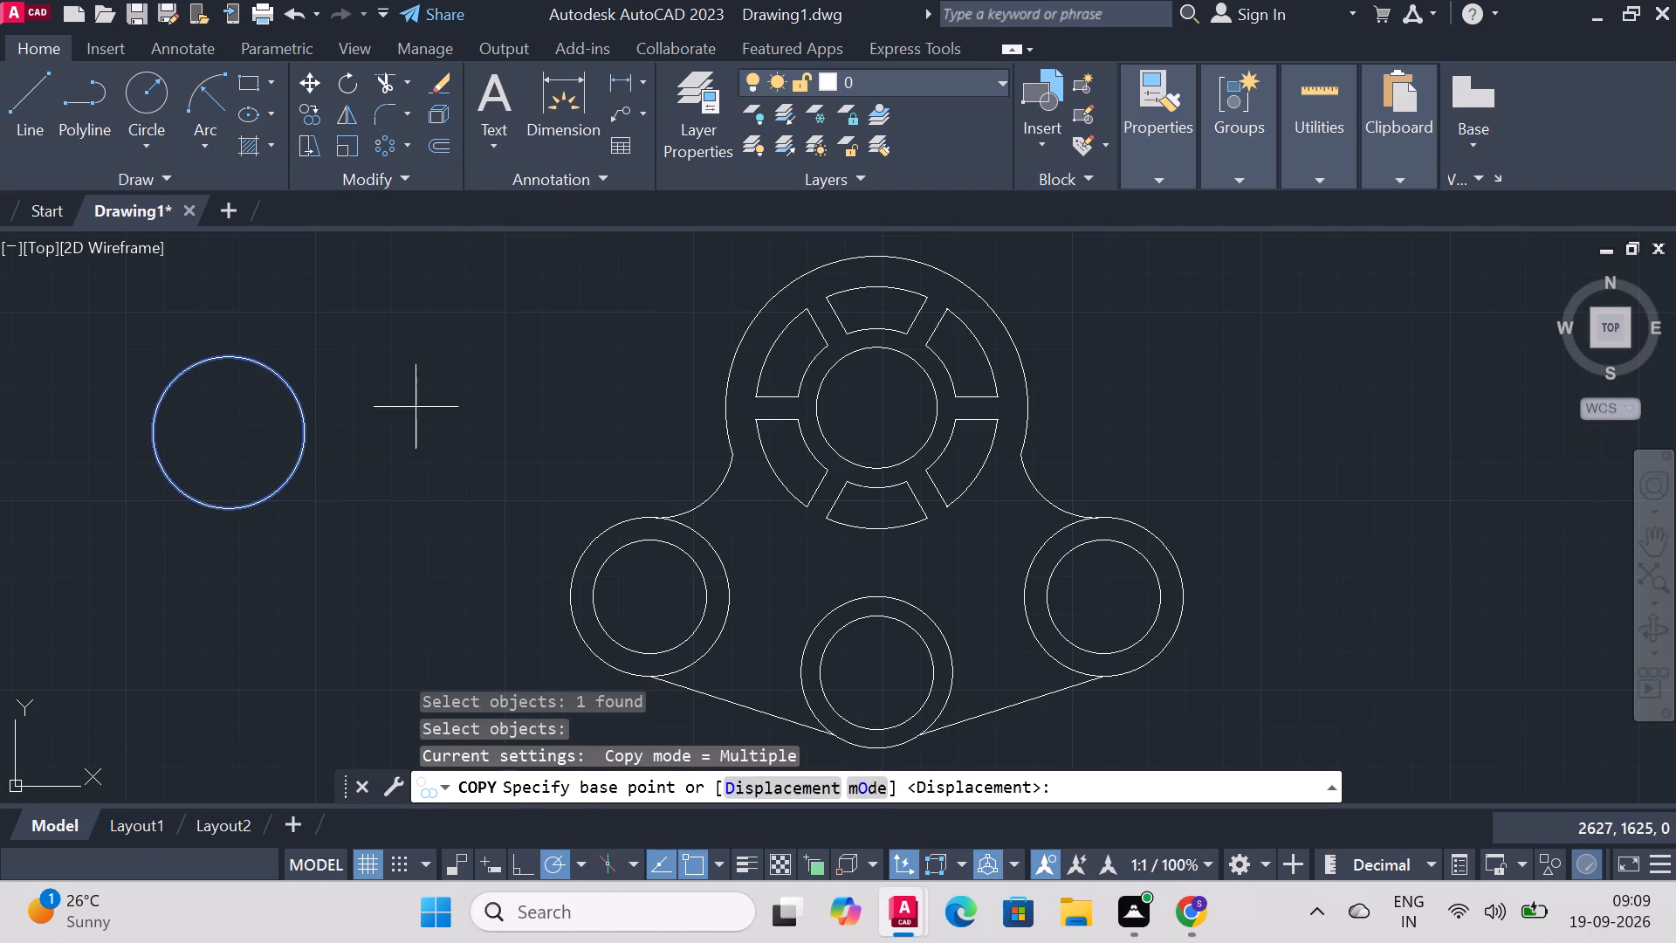
click(225, 435)
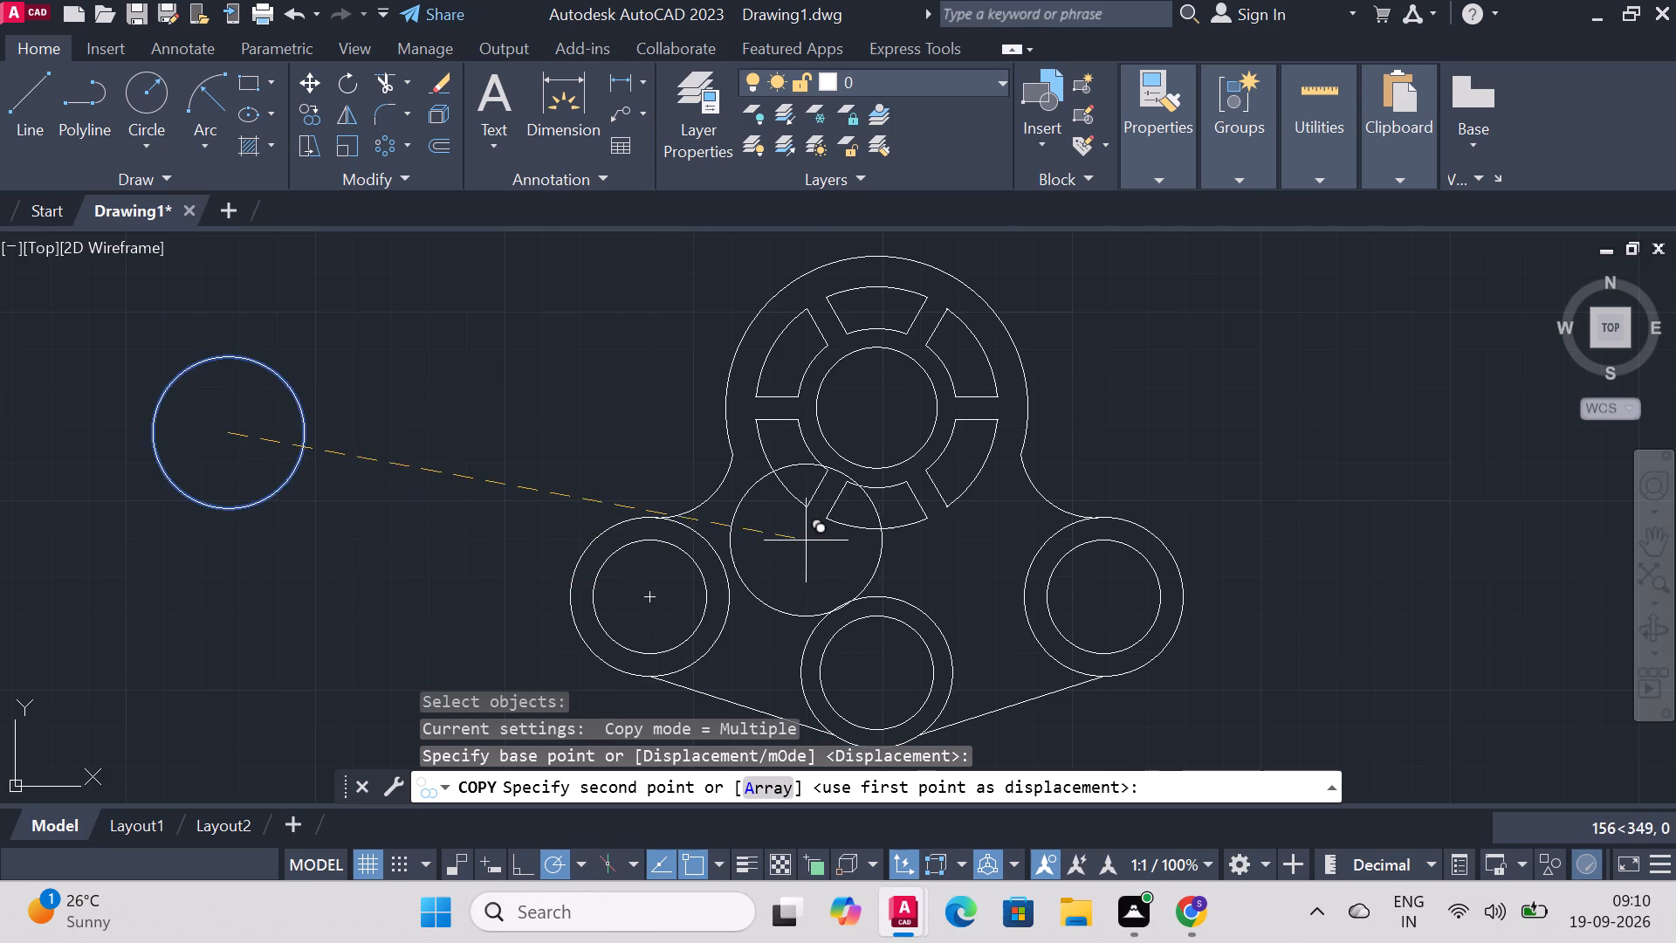
scroll(804, 540, up, 3)
scroll(789, 563, down, 2)
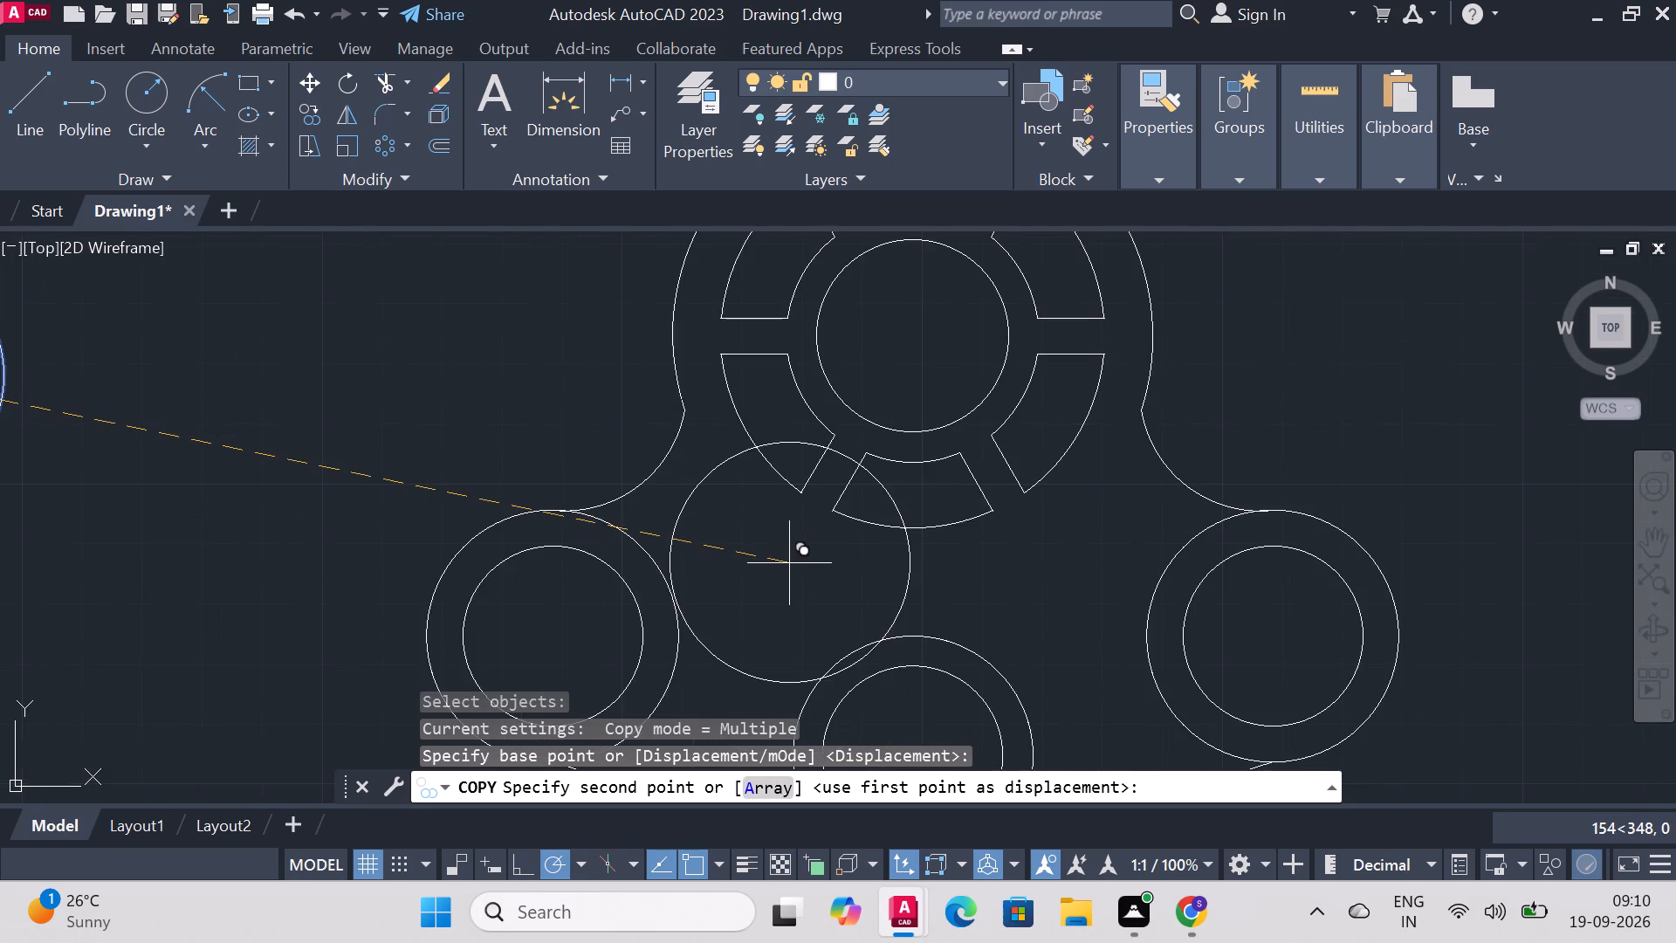
scroll(789, 563, down, 2)
scroll(745, 609, up, 5)
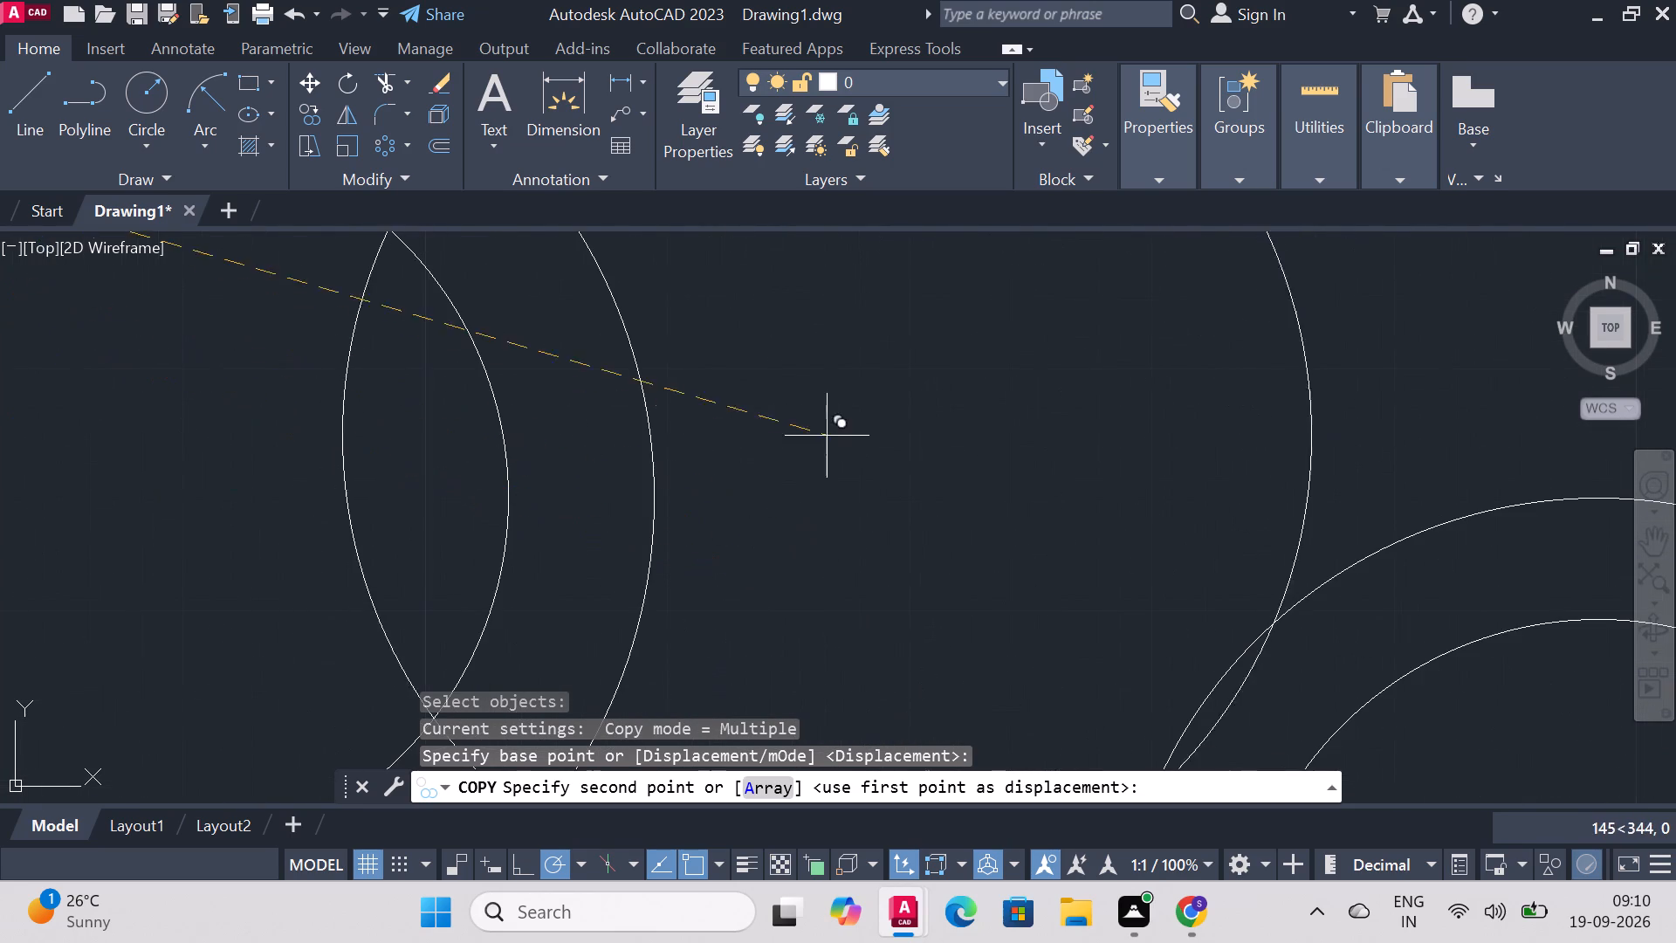
scroll(979, 413, down, 3)
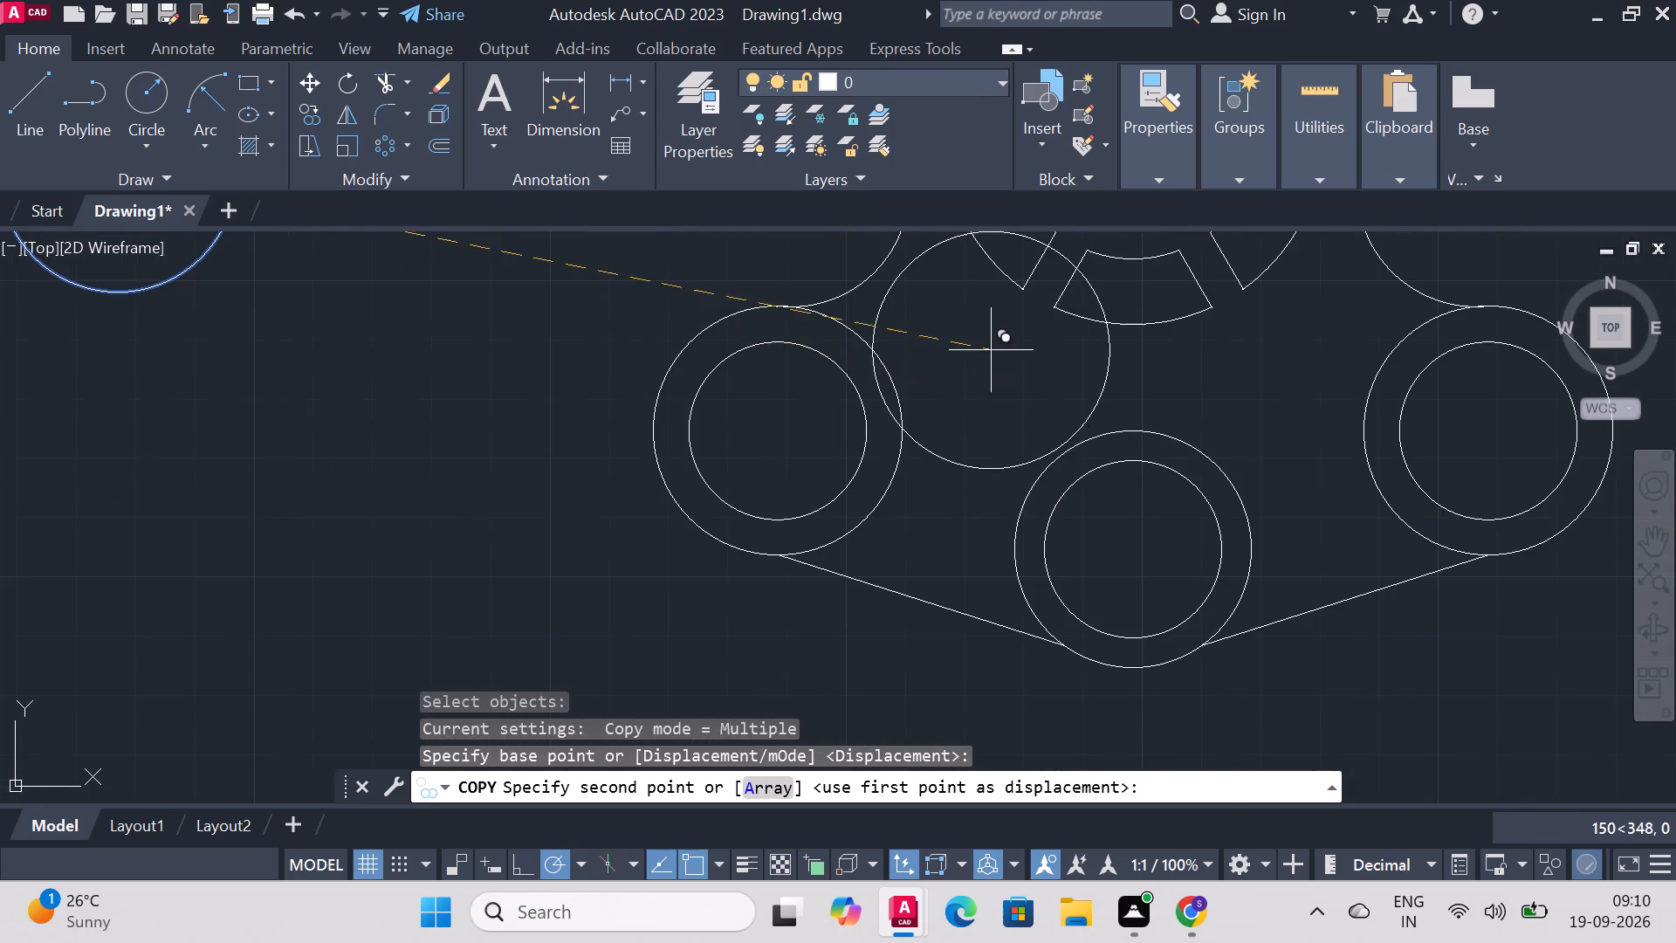
scroll(1004, 333, up, 1)
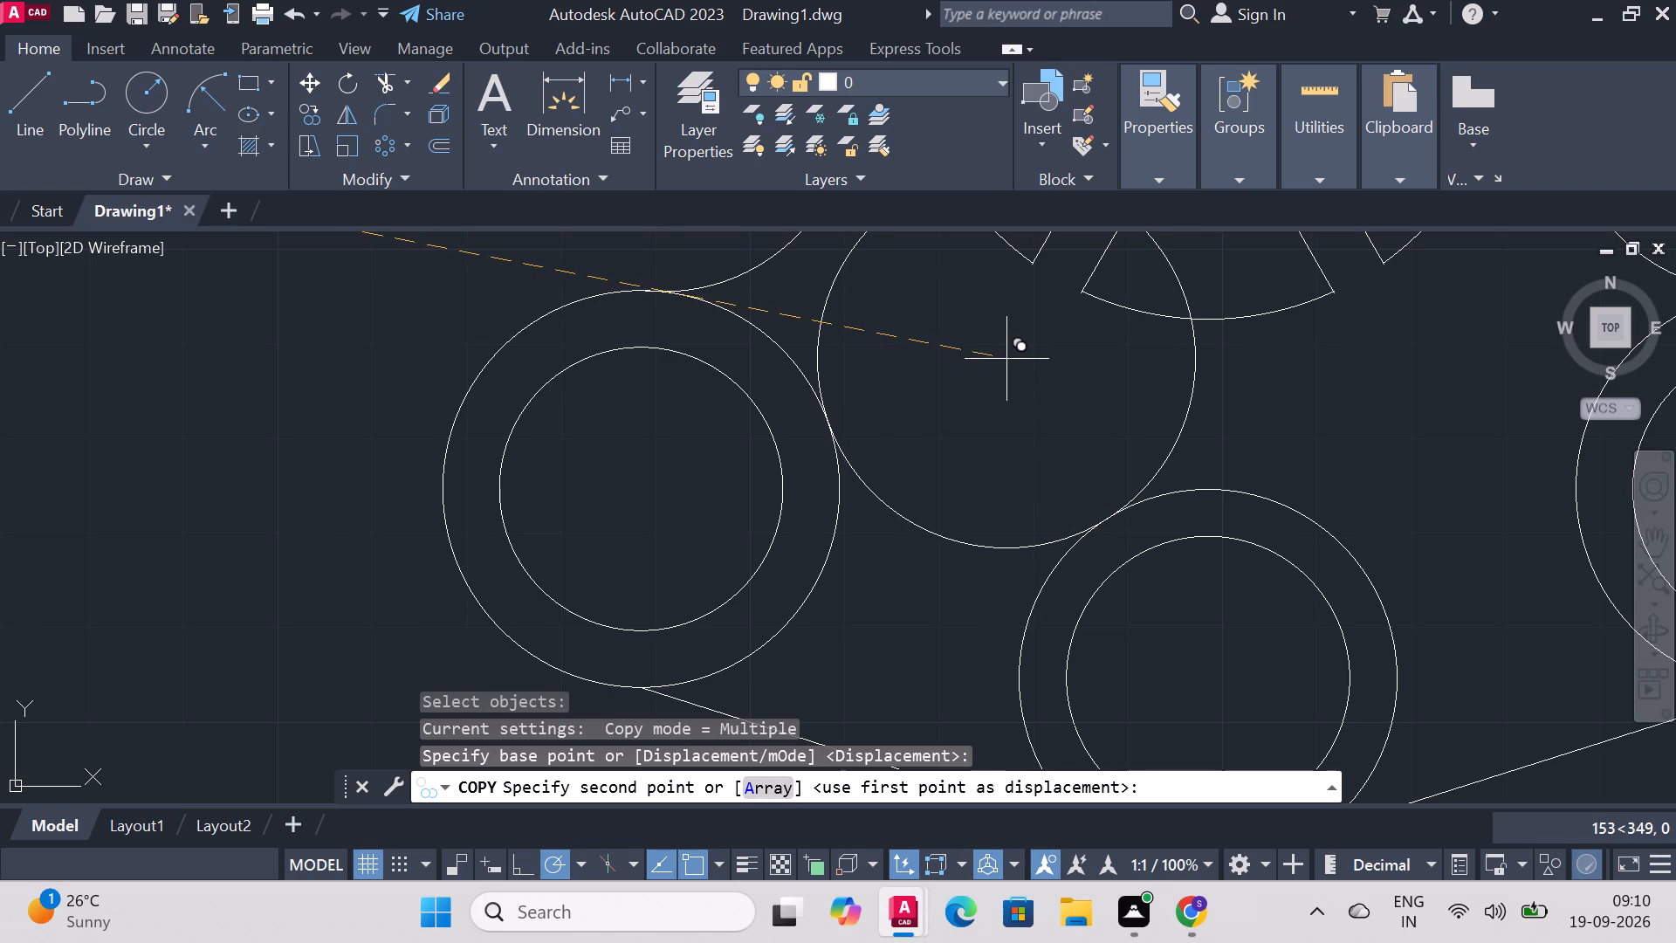
click(1006, 359)
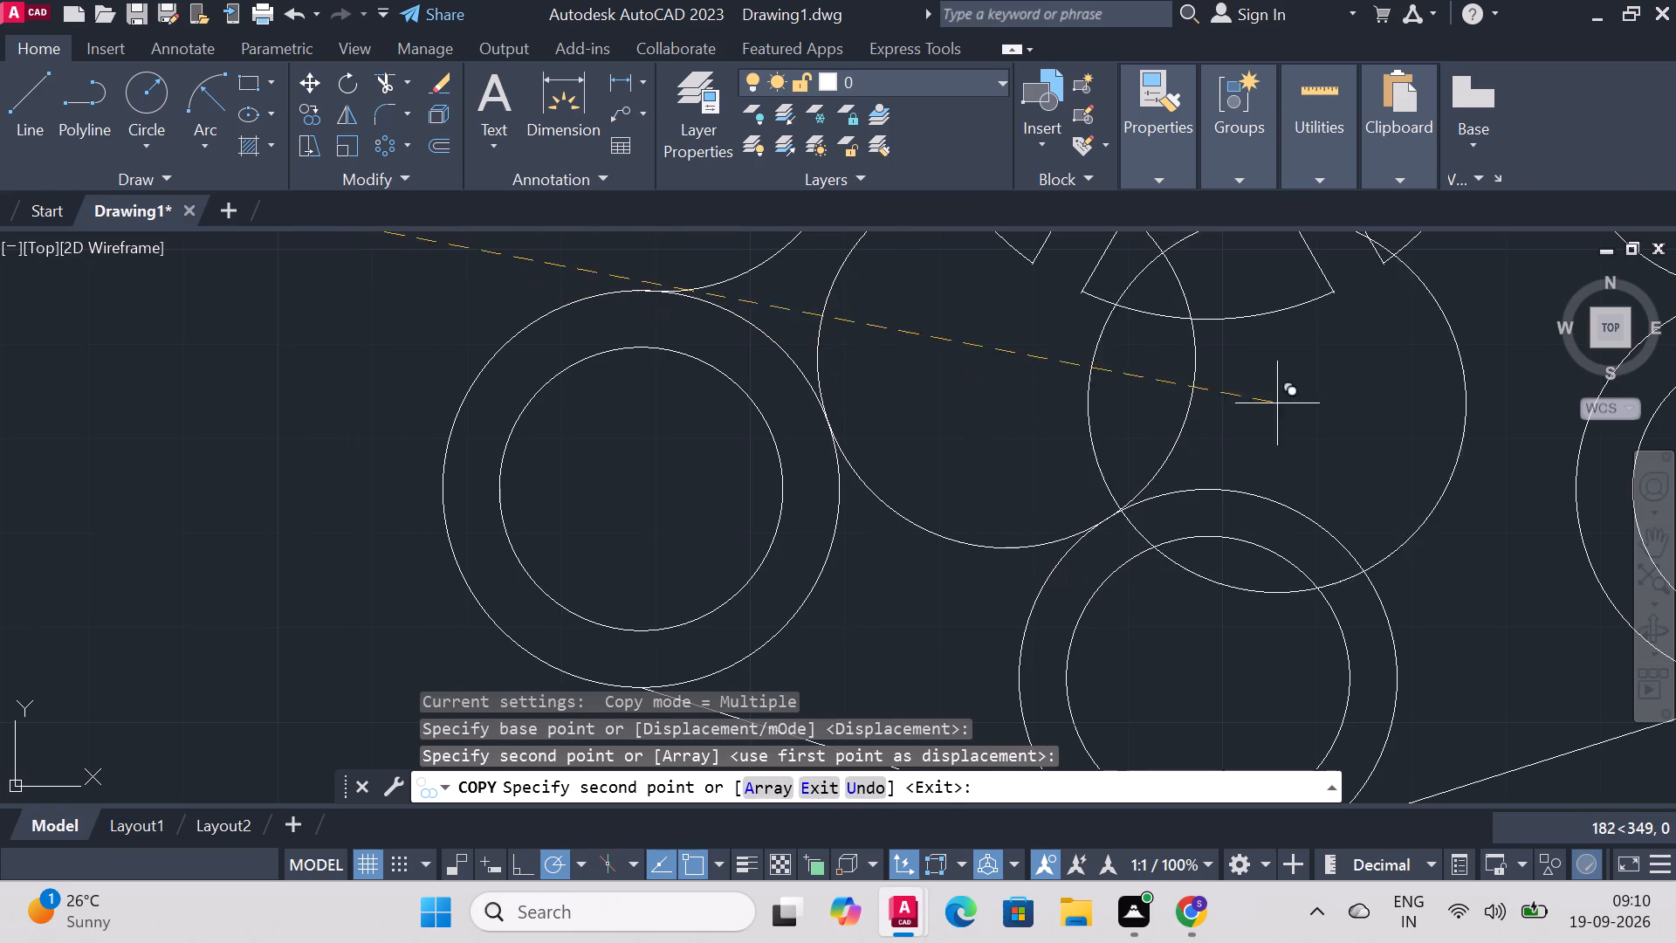
Place a second copy in the right gap, touching the right corner and bottom outer circles, and end copying.
scroll(1405, 488, down, 4)
scroll(1466, 453, up, 4)
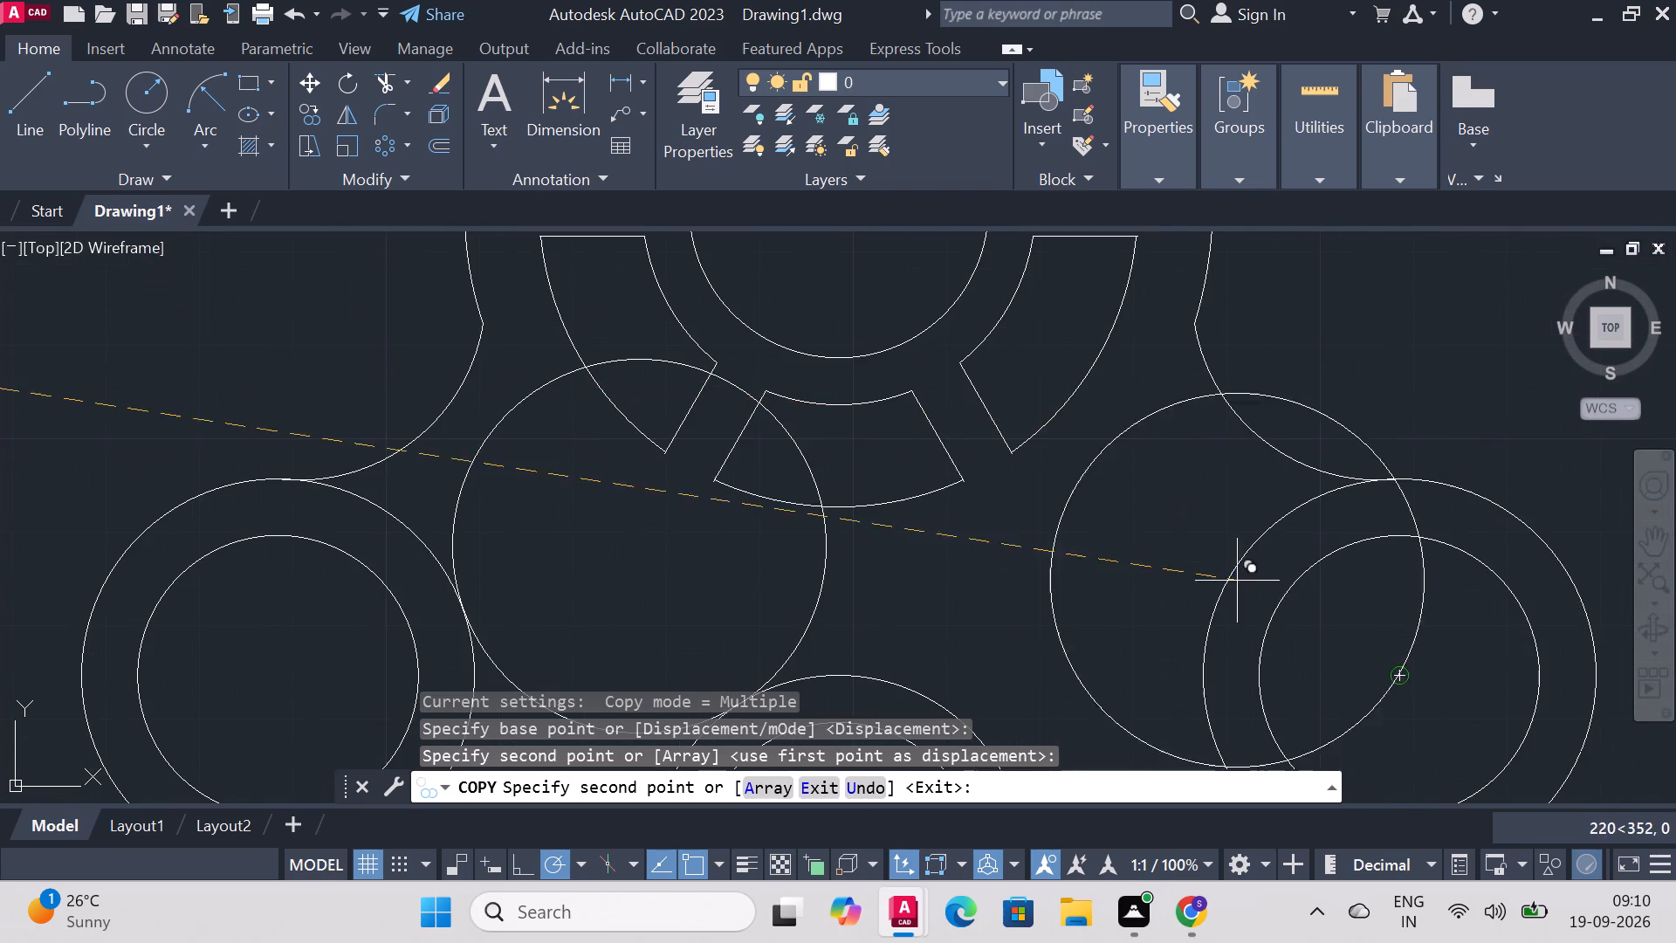
scroll(1077, 575, down, 2)
scroll(1090, 588, up, 1)
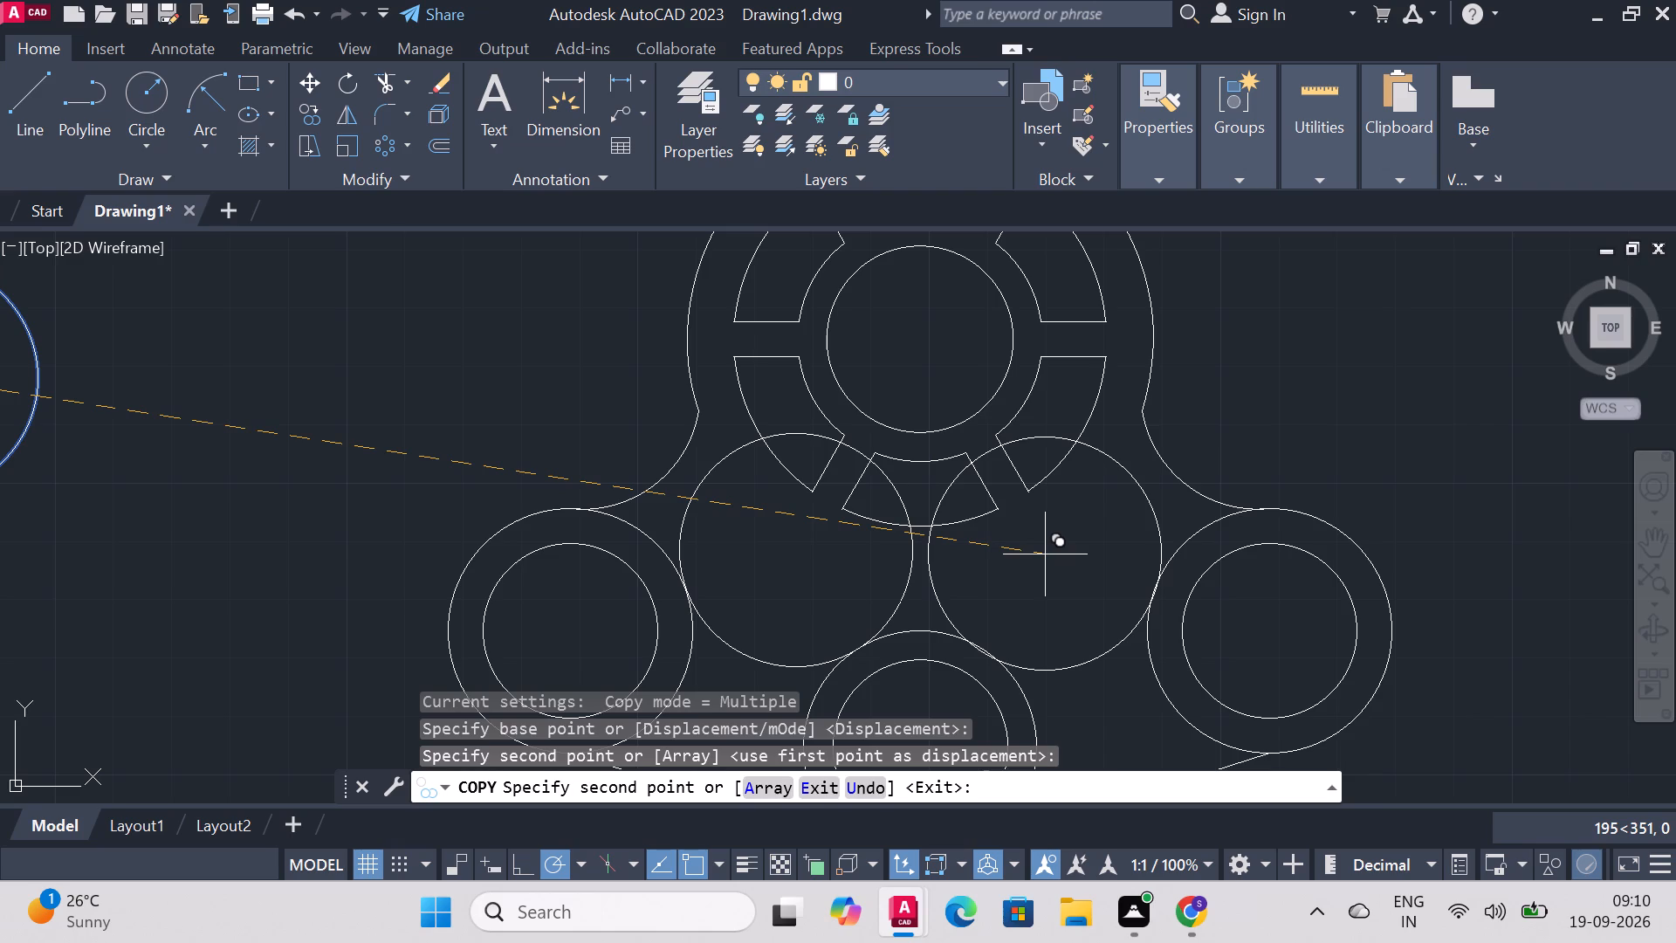
click(1045, 553)
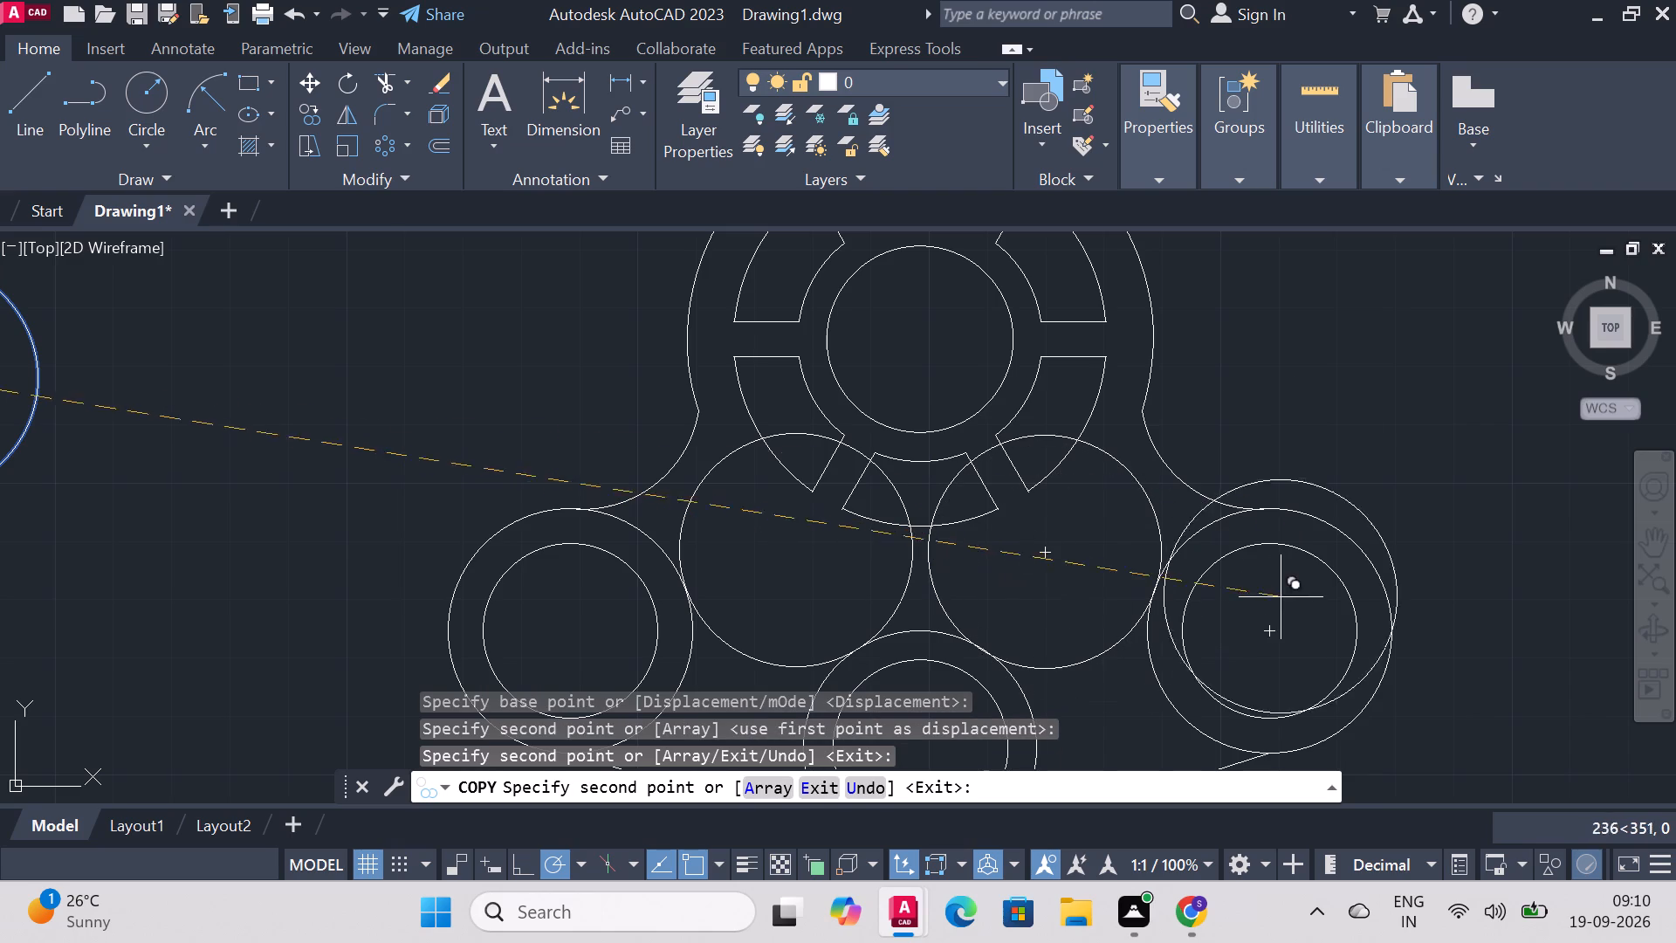
right_click(110, 476)
click(165, 500)
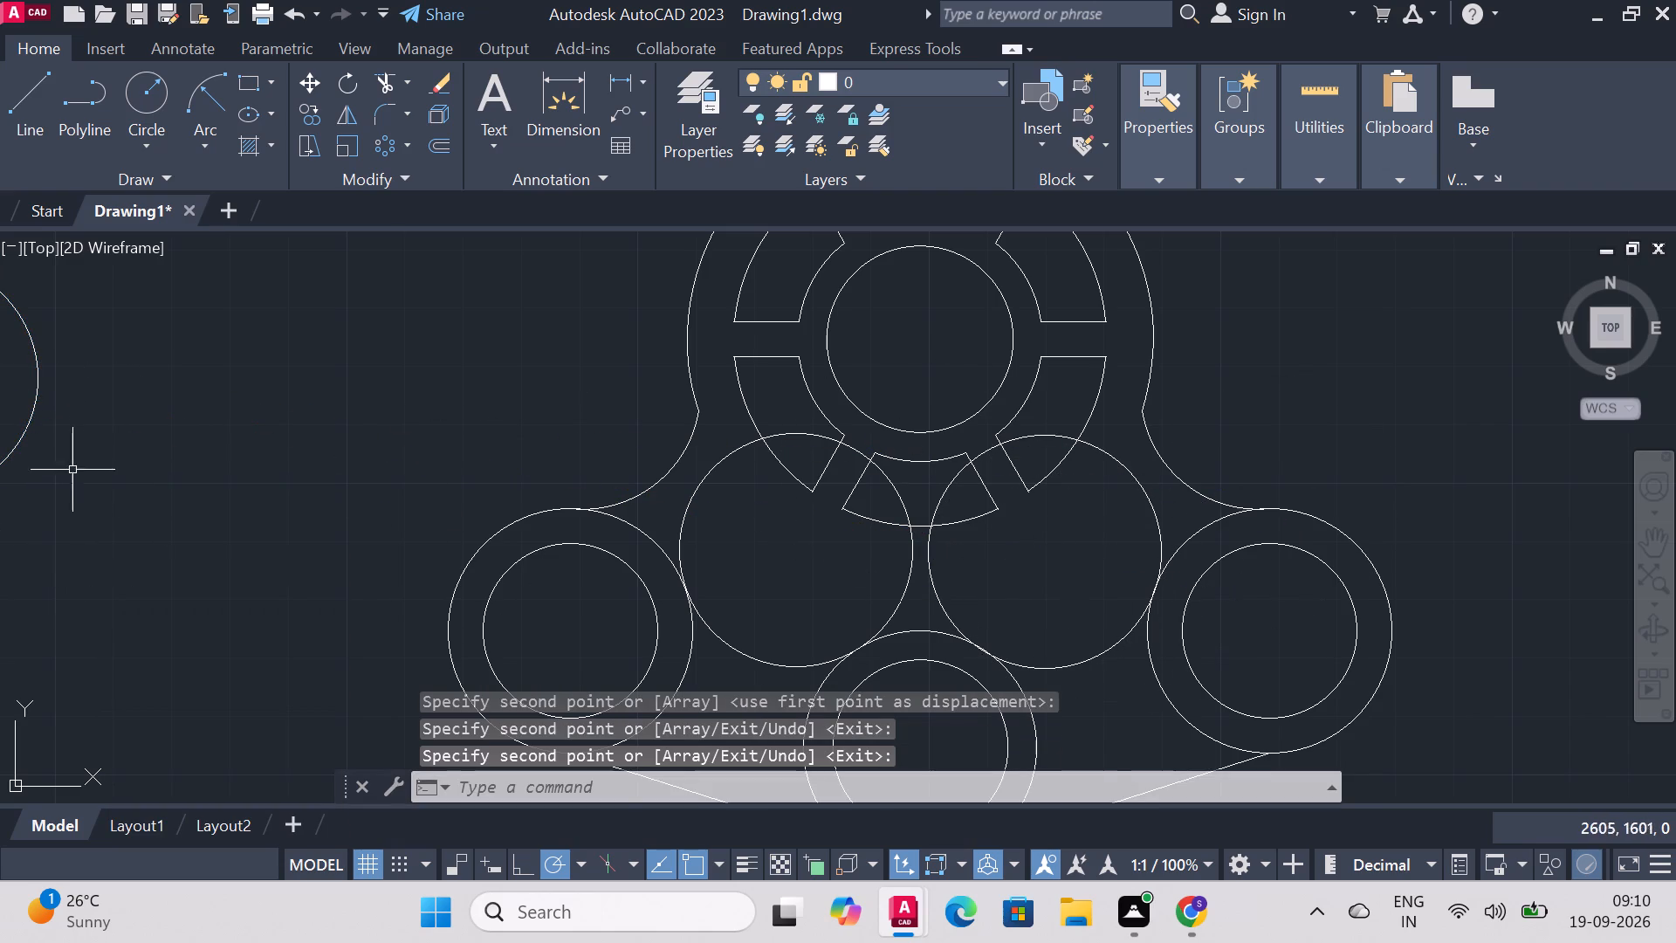
Delete the source circle to the left of the part.
click(34, 410)
key(Delete)
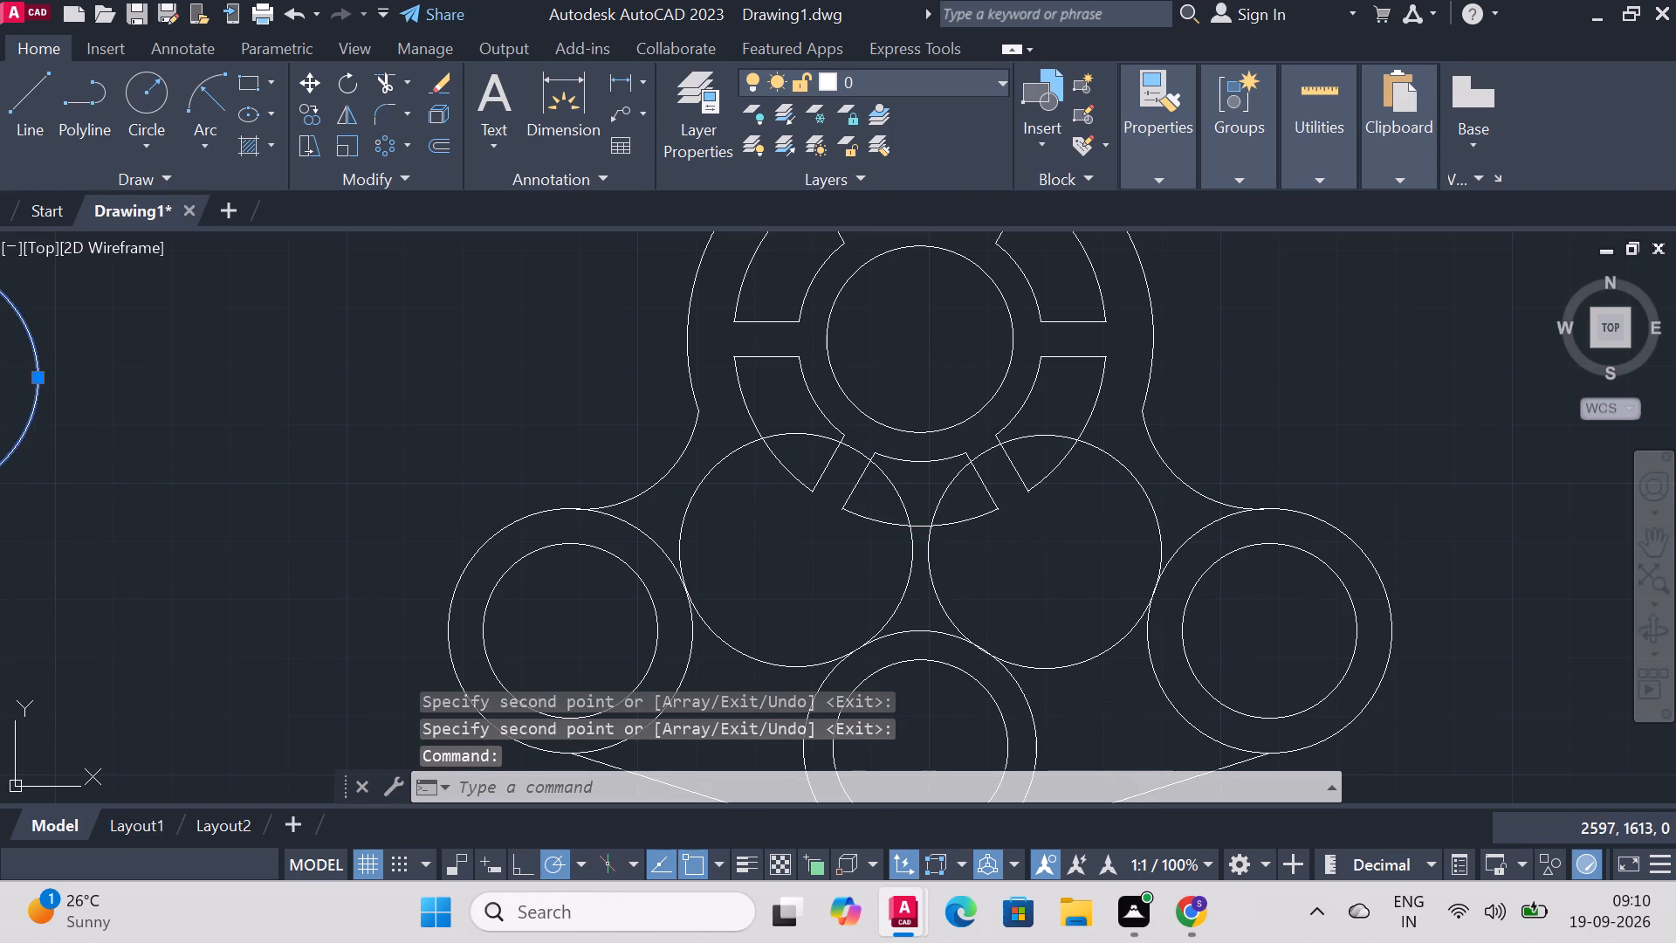
Trim both radius 20 circles back to their lower arcs, keeping the left one's outer stretch up to the wheel, and end trimming.
click(386, 68)
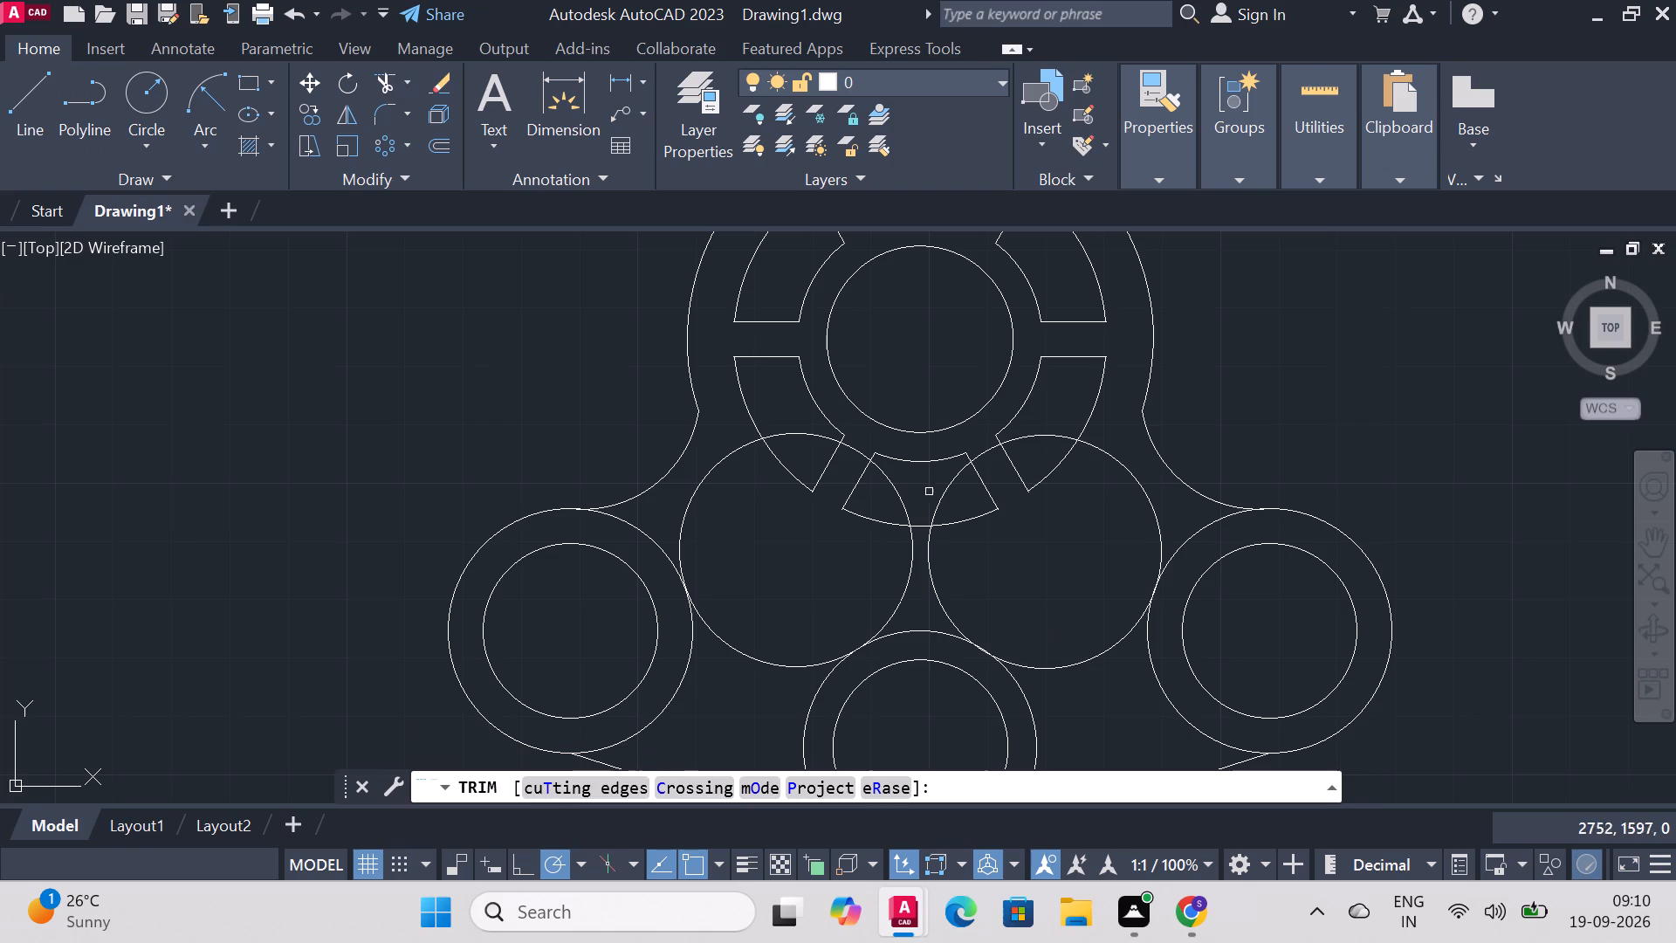
click(855, 446)
click(797, 433)
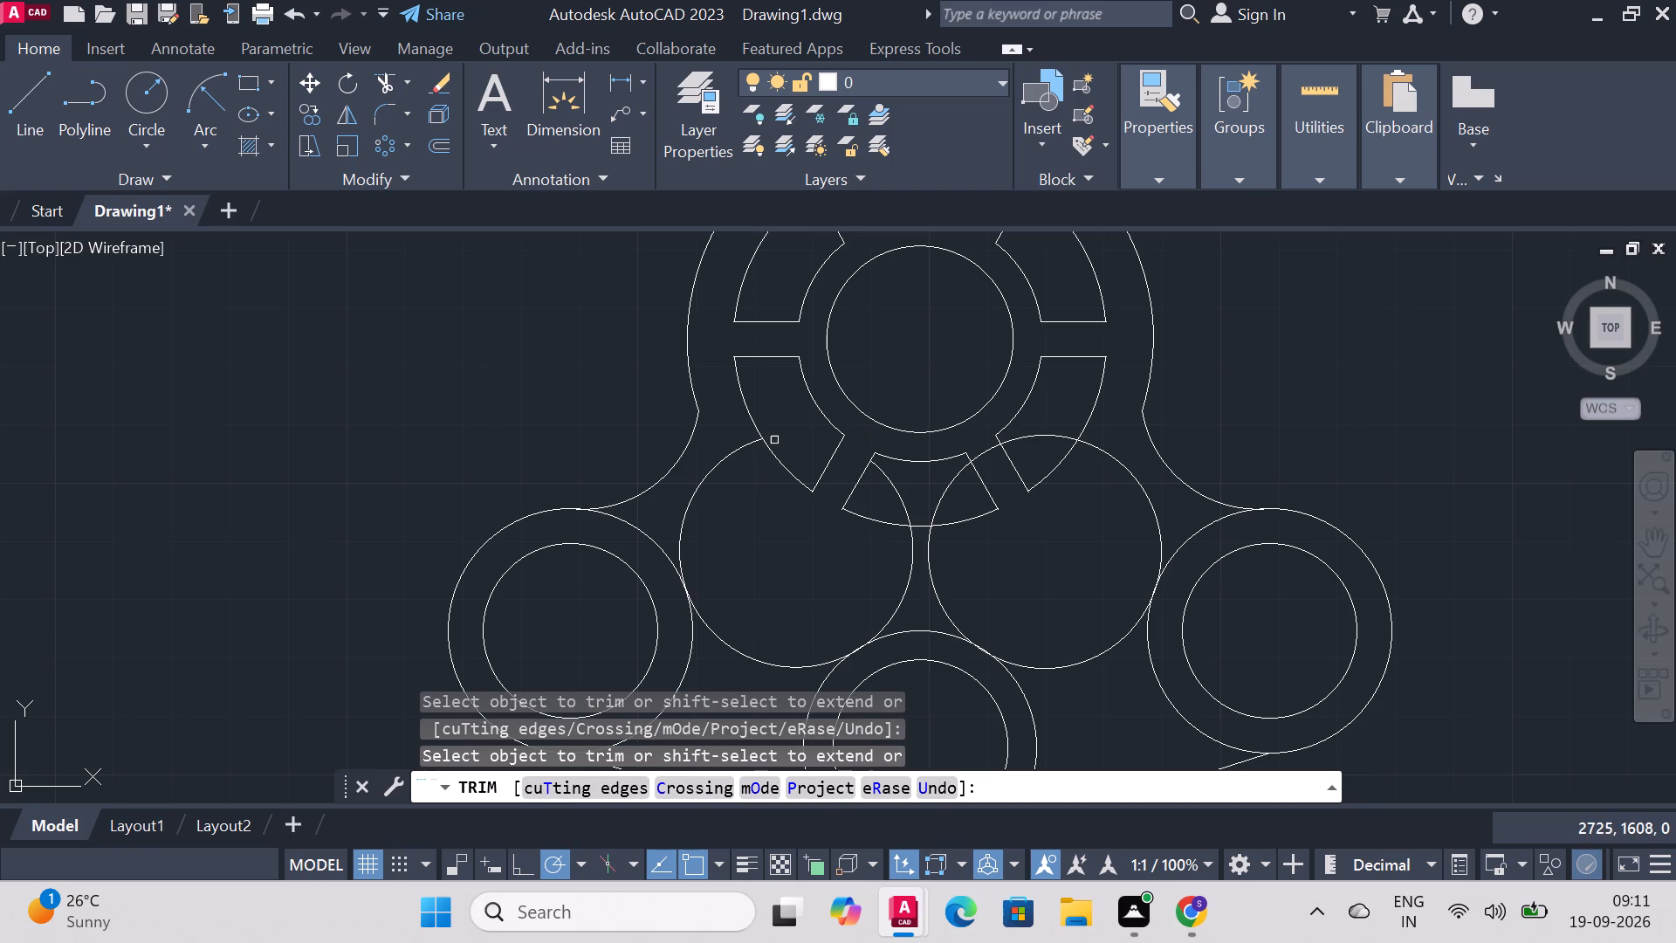
double_click(900, 486)
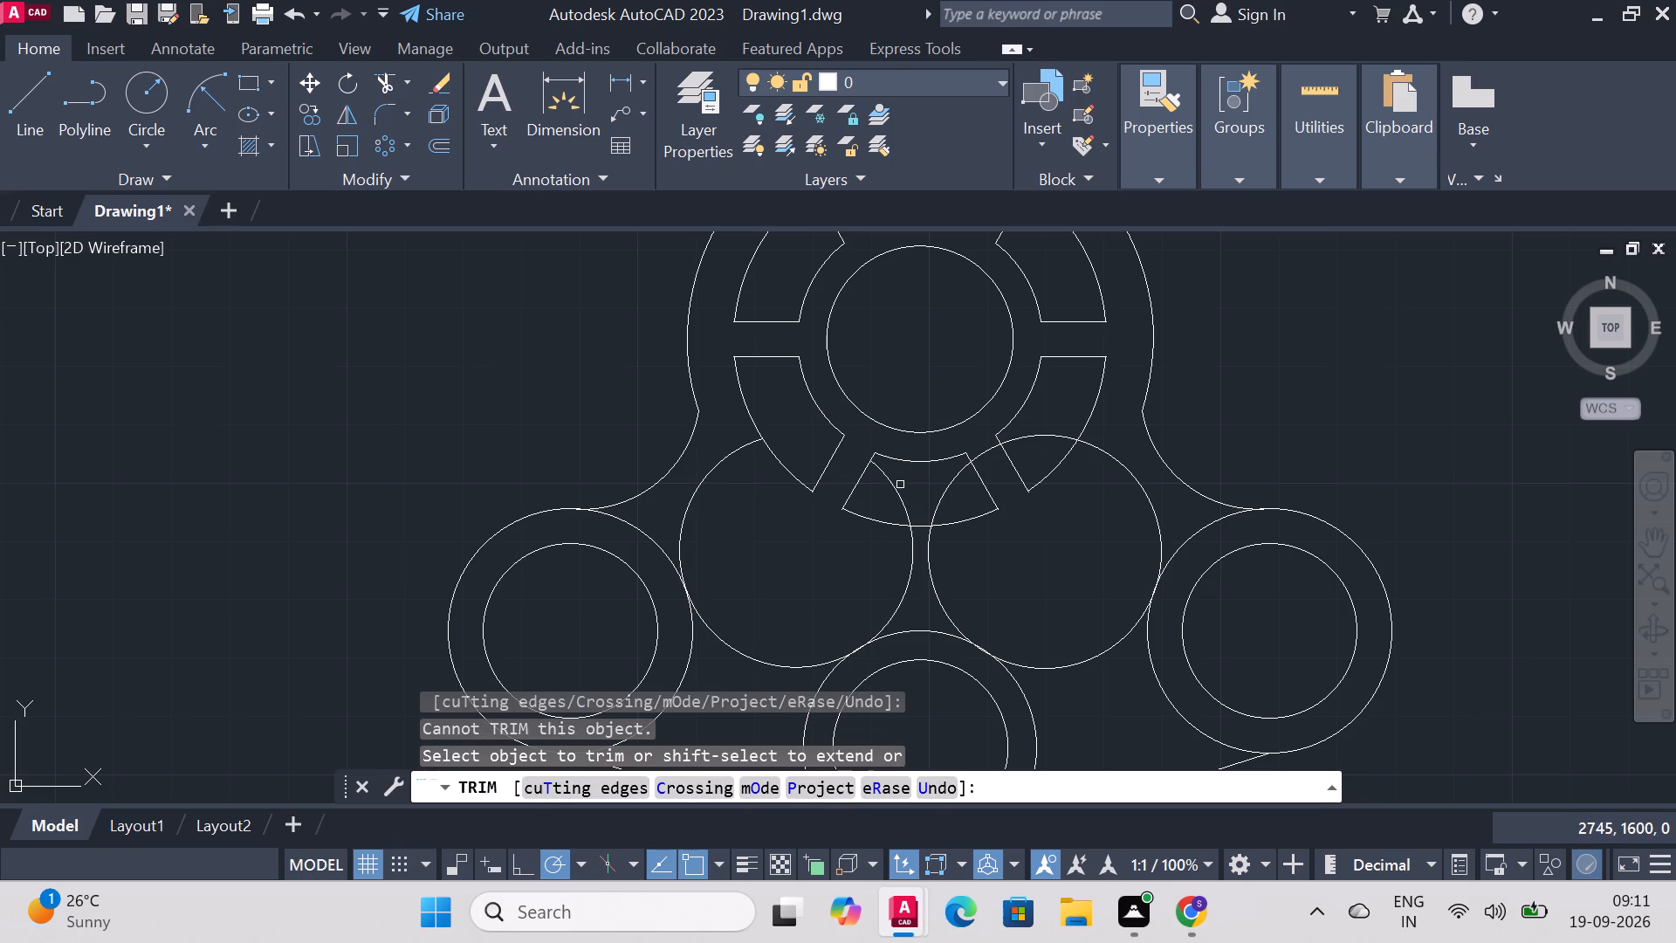
click(916, 557)
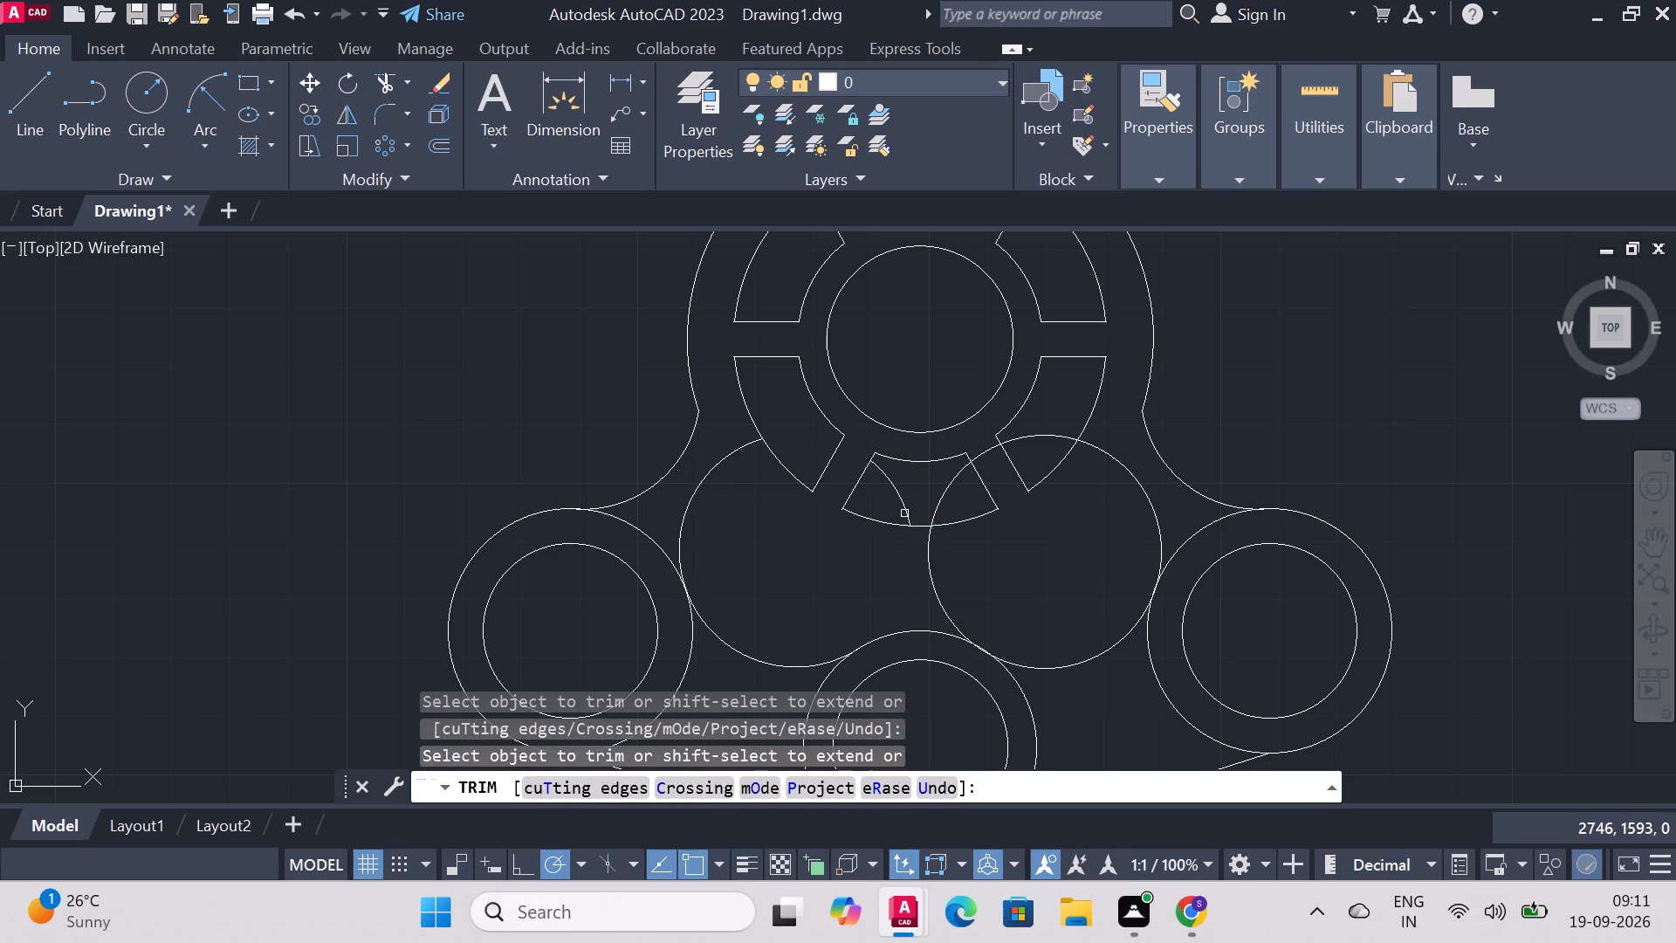
click(898, 498)
click(945, 489)
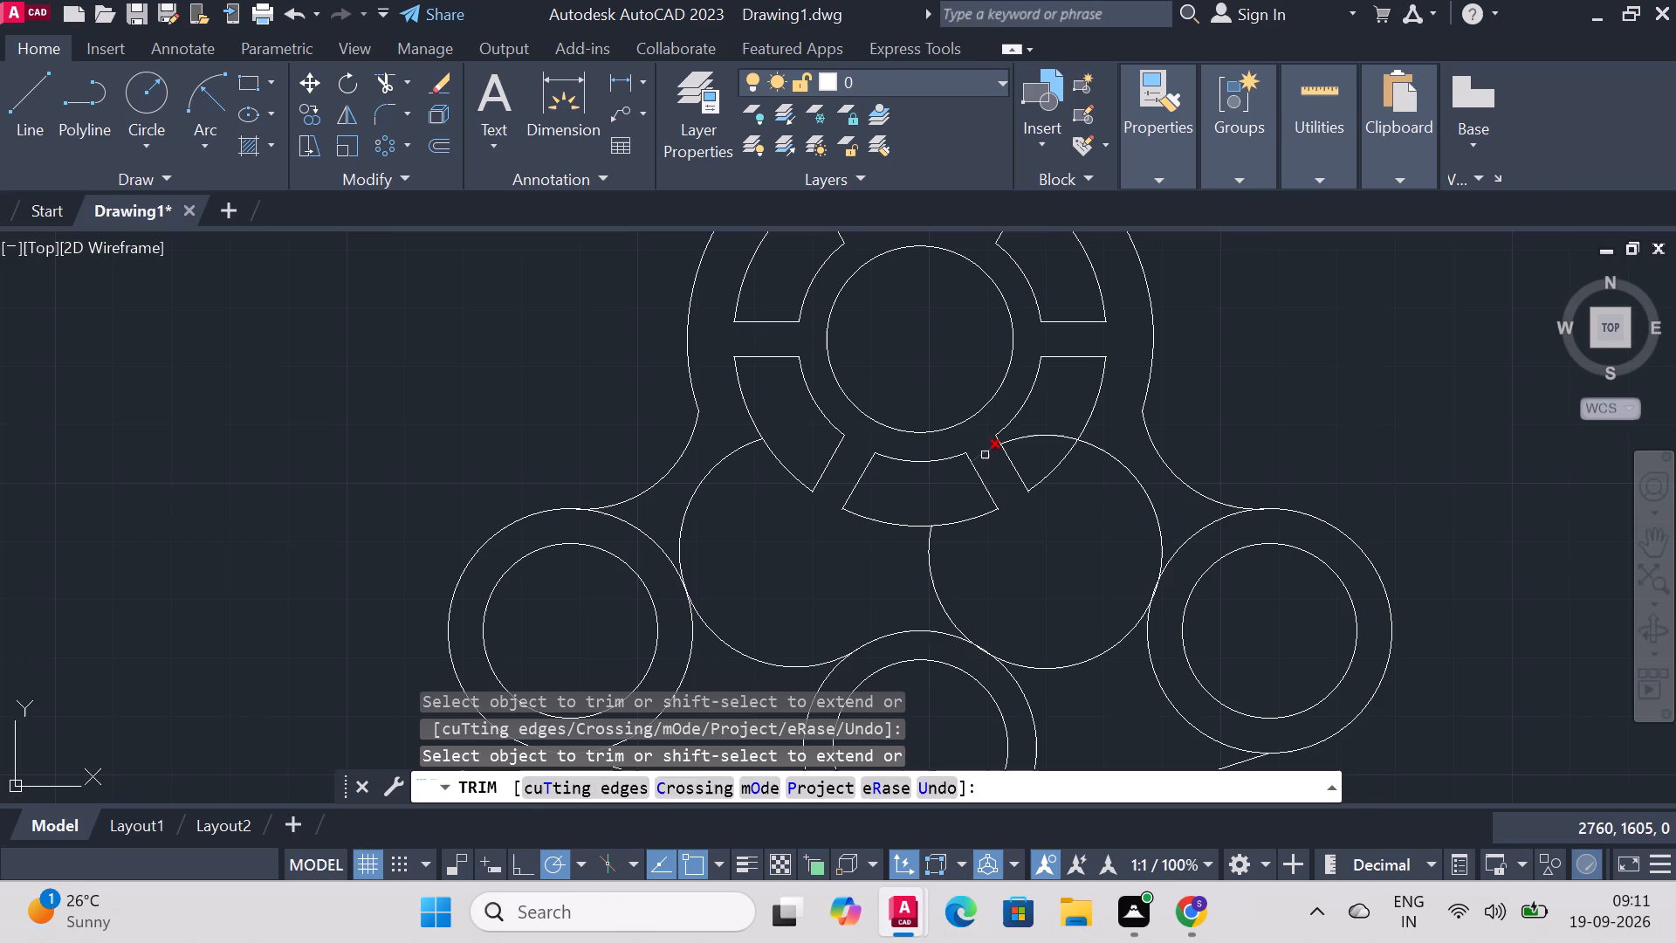
click(981, 452)
click(1027, 439)
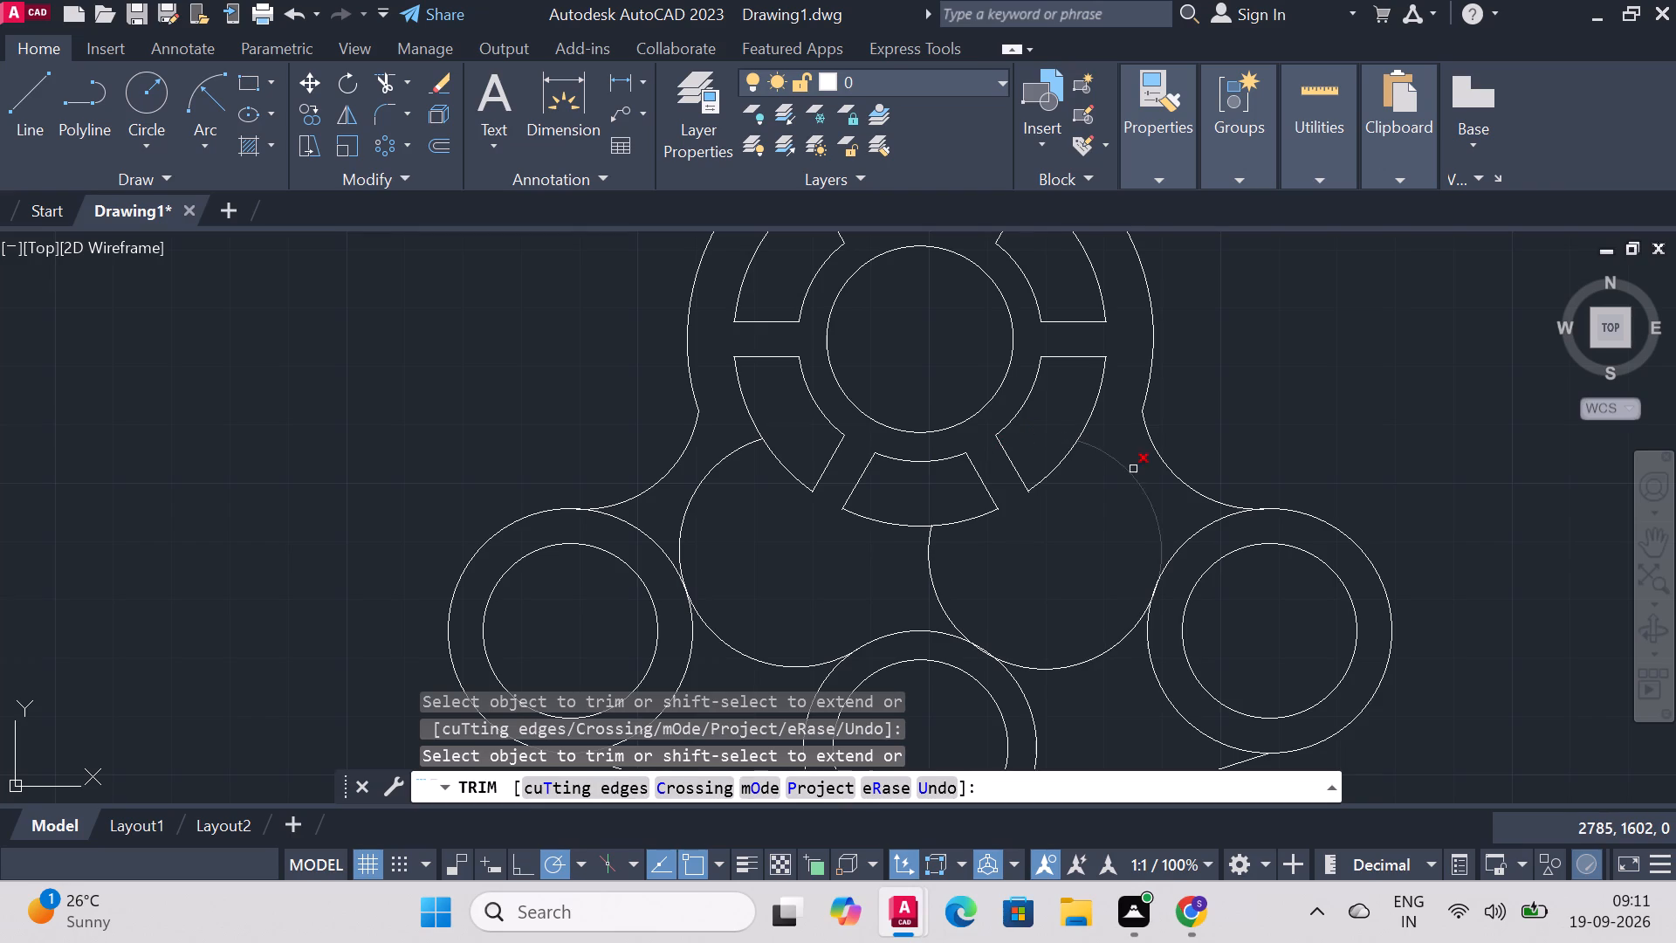
click(1132, 469)
click(928, 570)
scroll(897, 527, down, 2)
scroll(655, 603, up, 2)
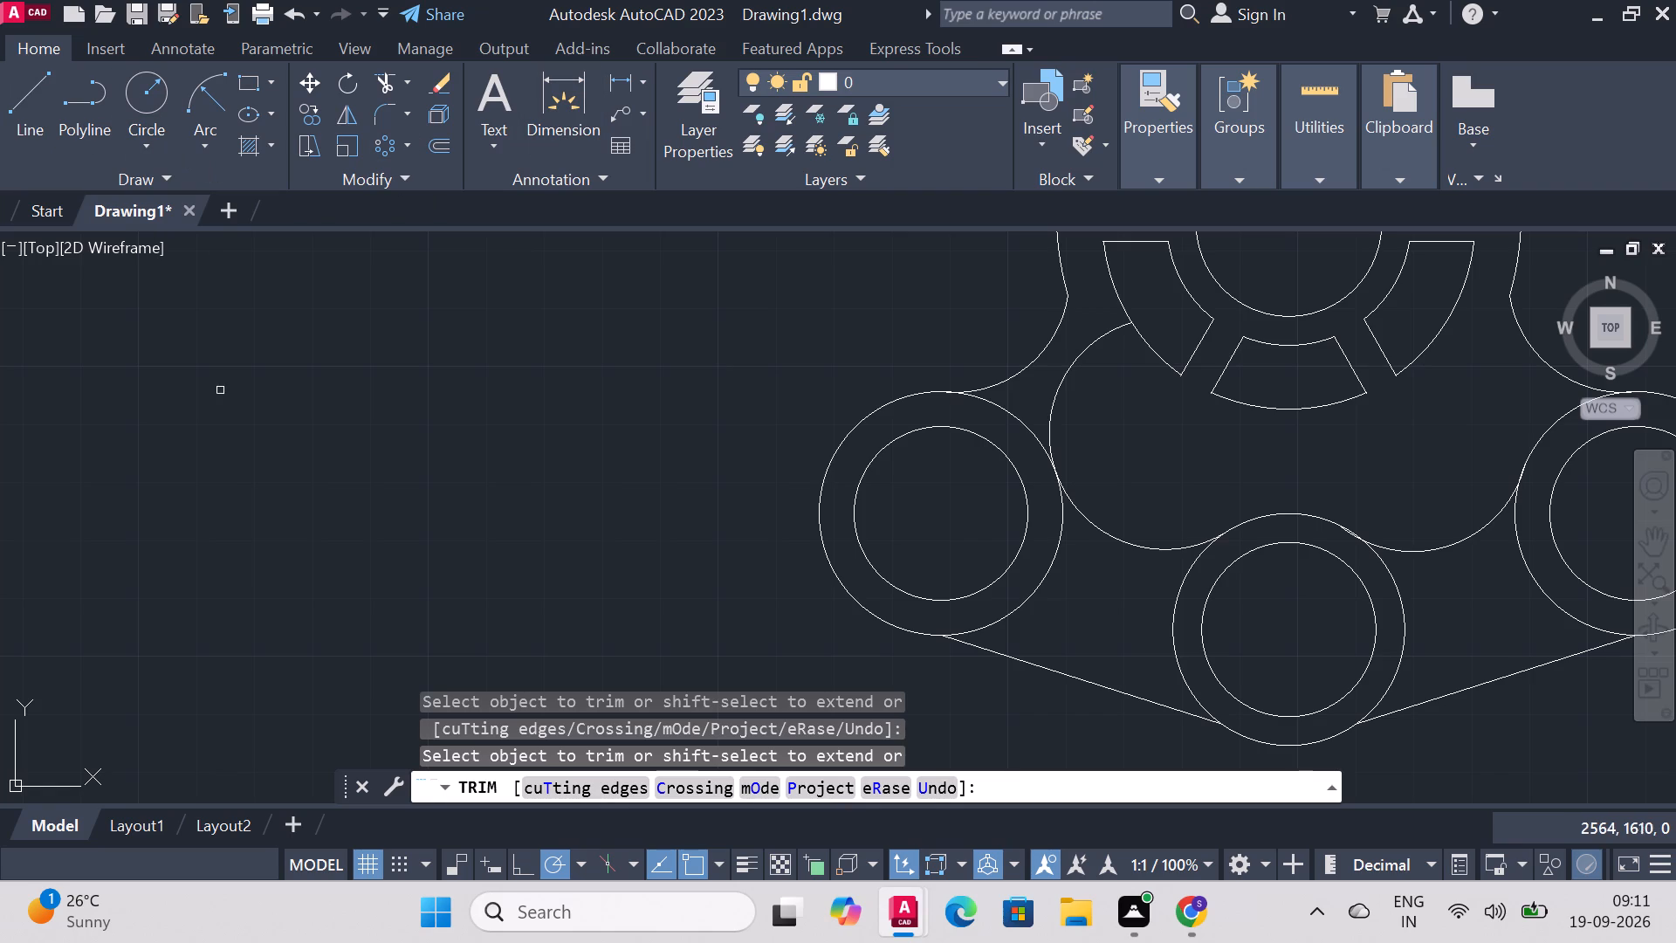
right_click(227, 478)
click(278, 487)
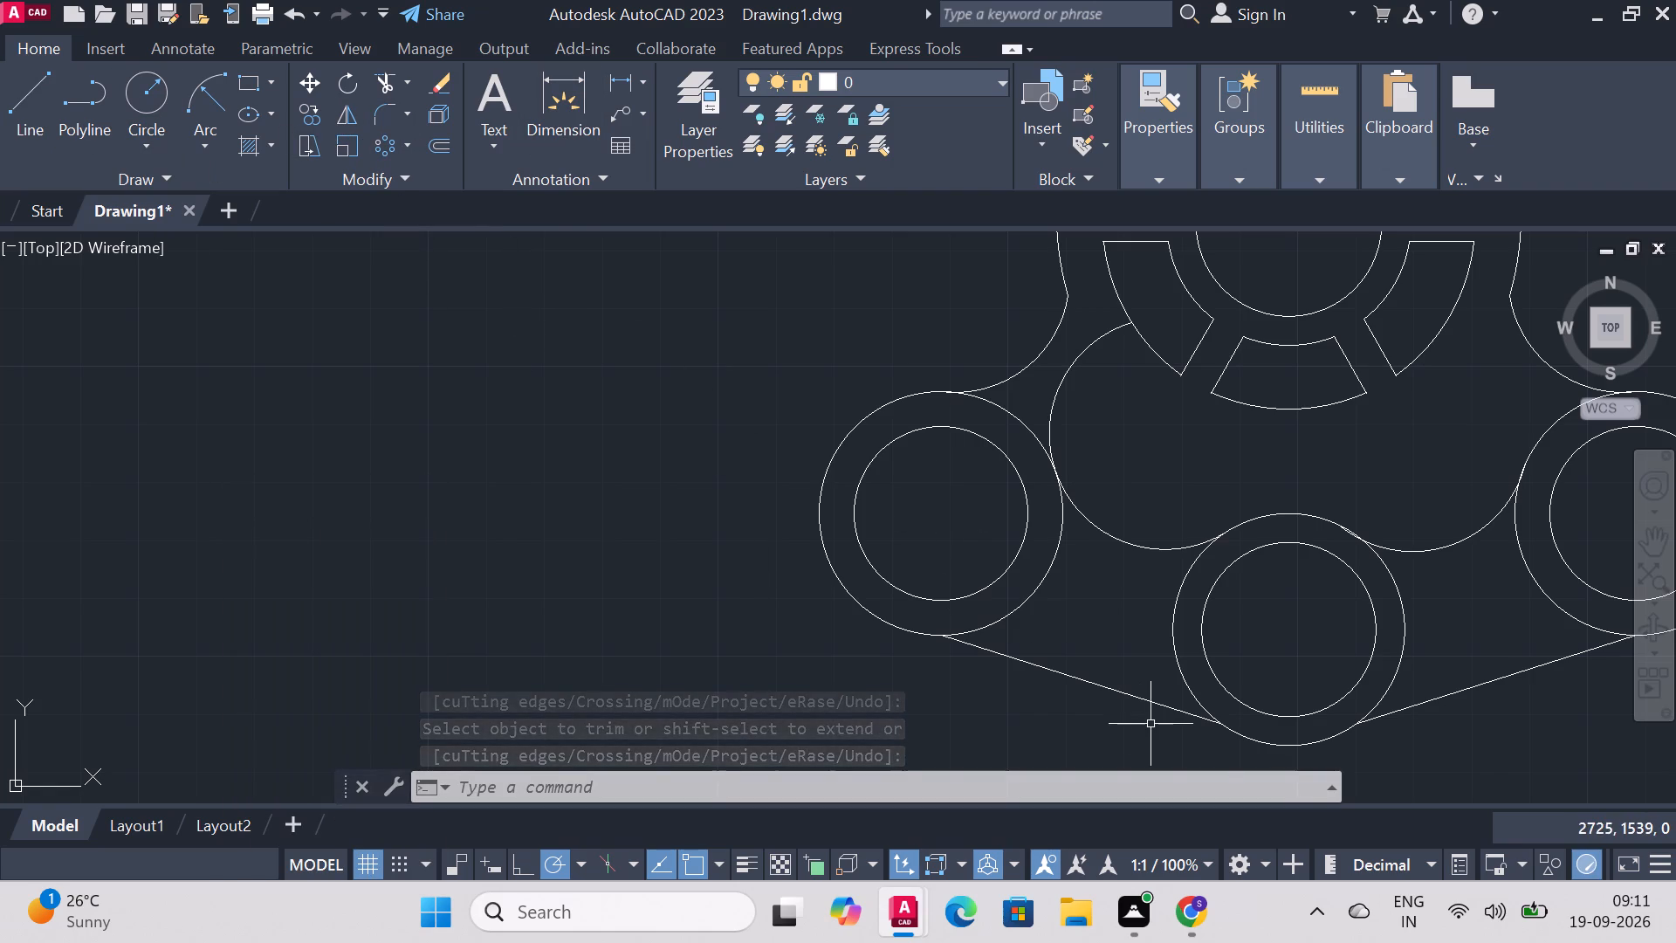
Move the left radius 20 arc very slightly, using its centre as the base point, to adjust its contact with the neighbouring circles.
scroll(1136, 710, up, 2)
scroll(1085, 601, down, 3)
scroll(1082, 439, up, 2)
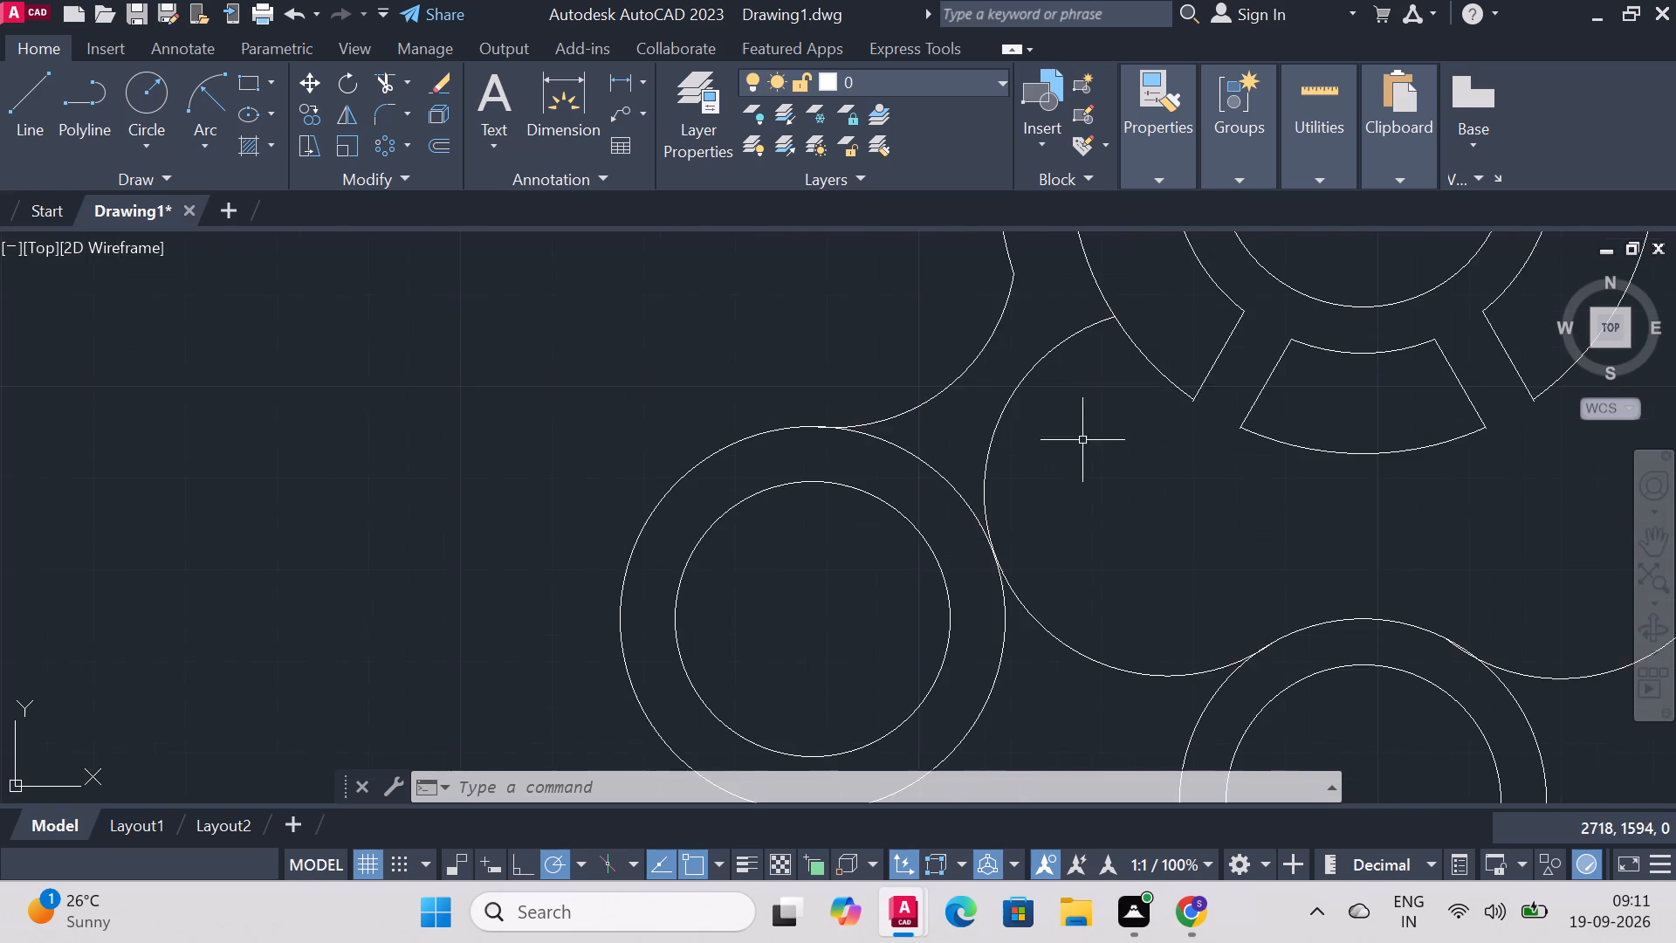
scroll(1054, 511, up, 3)
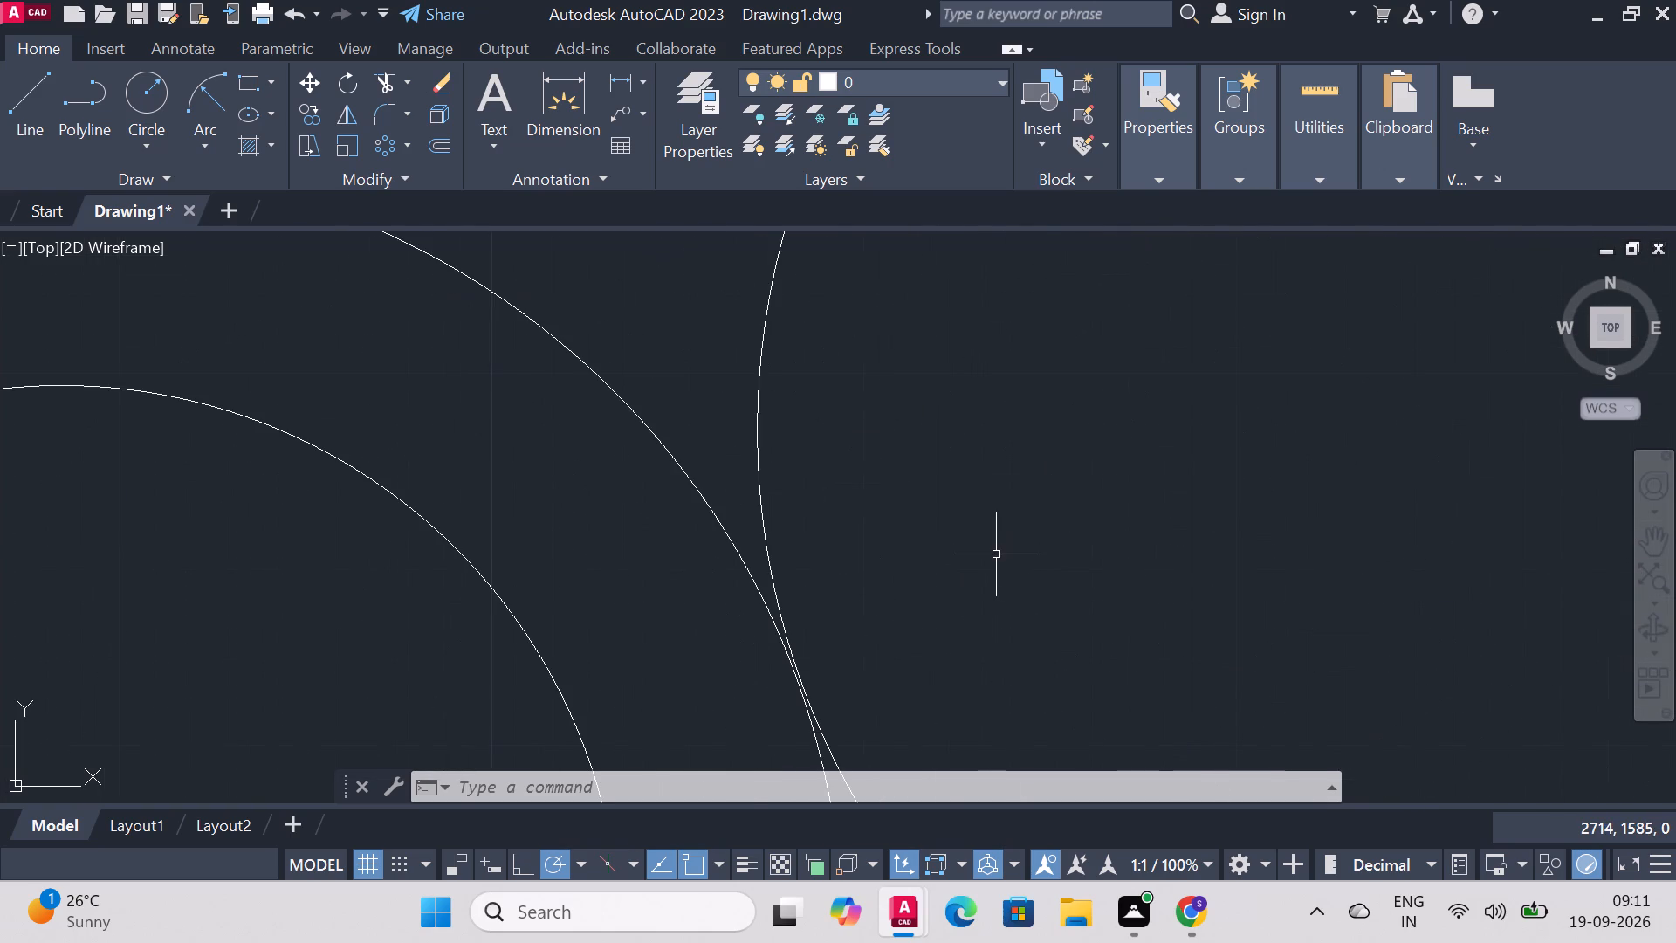
scroll(512, 416, down, 3)
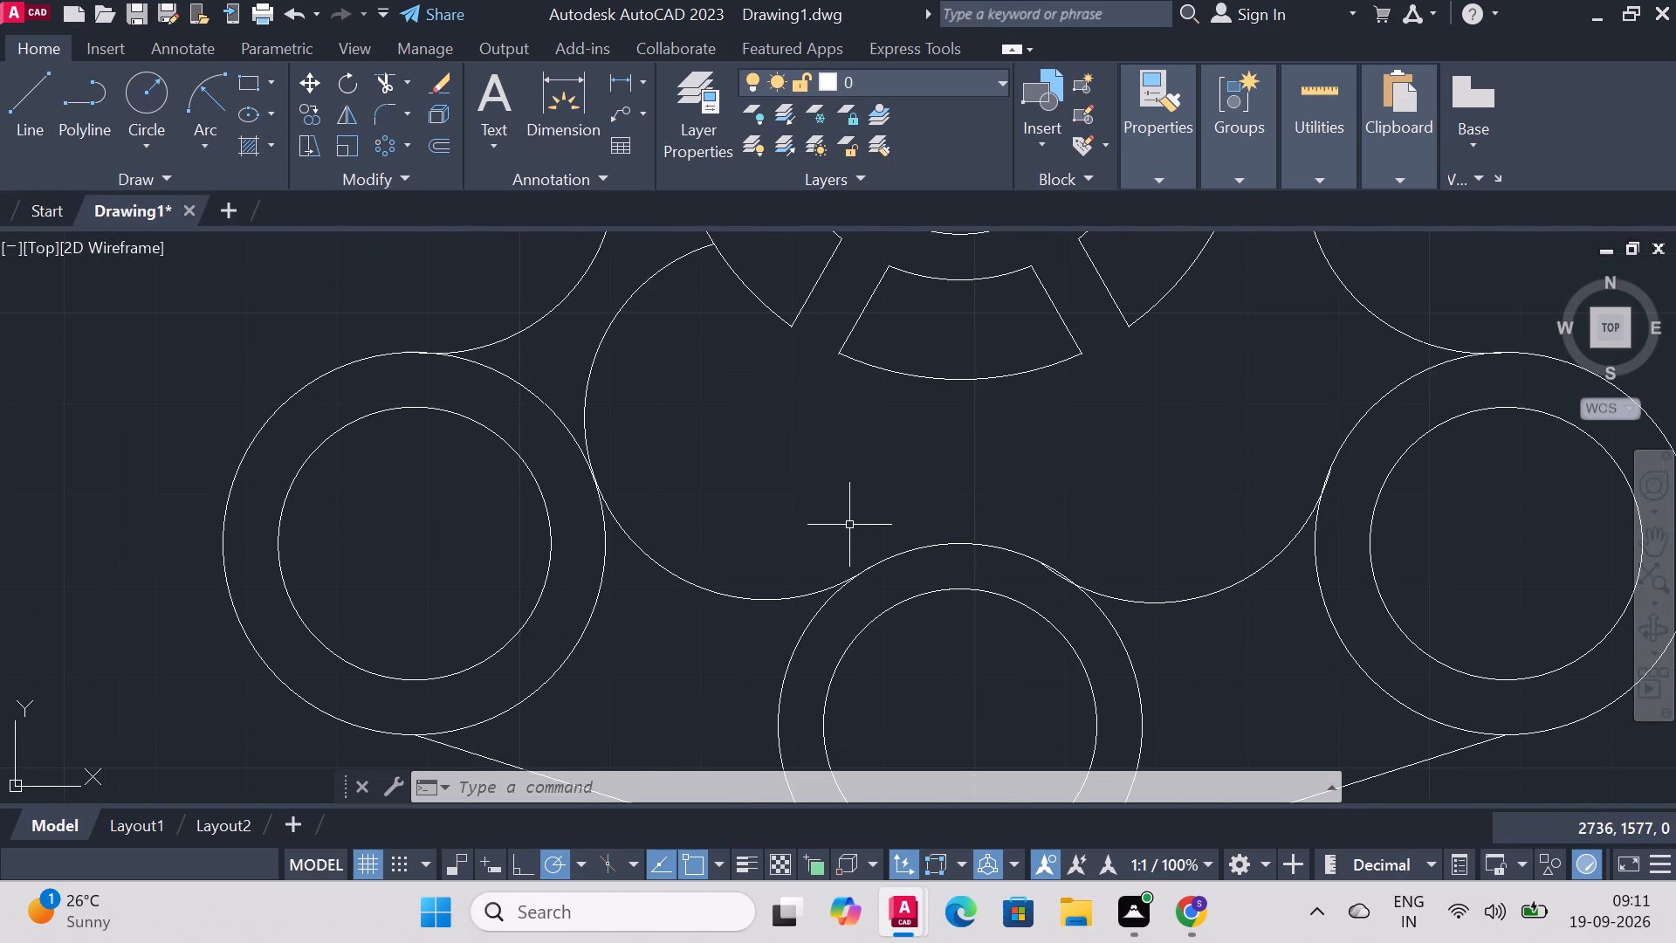
text(mob)
key(BackSpace)
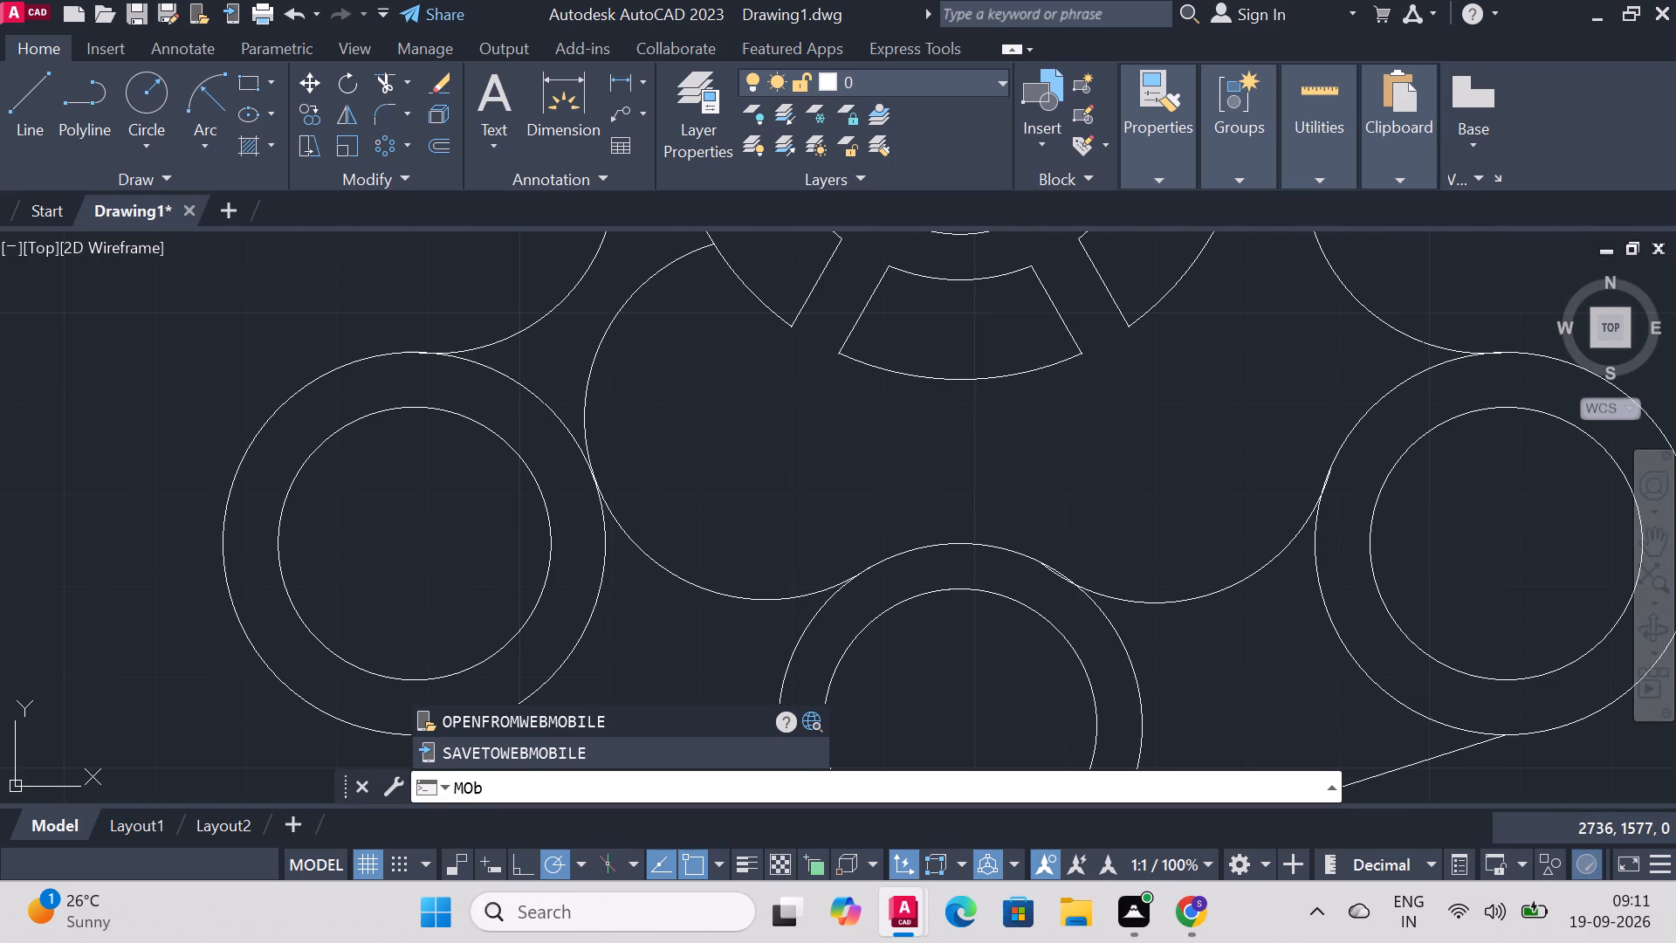
text(ve)
key(Return)
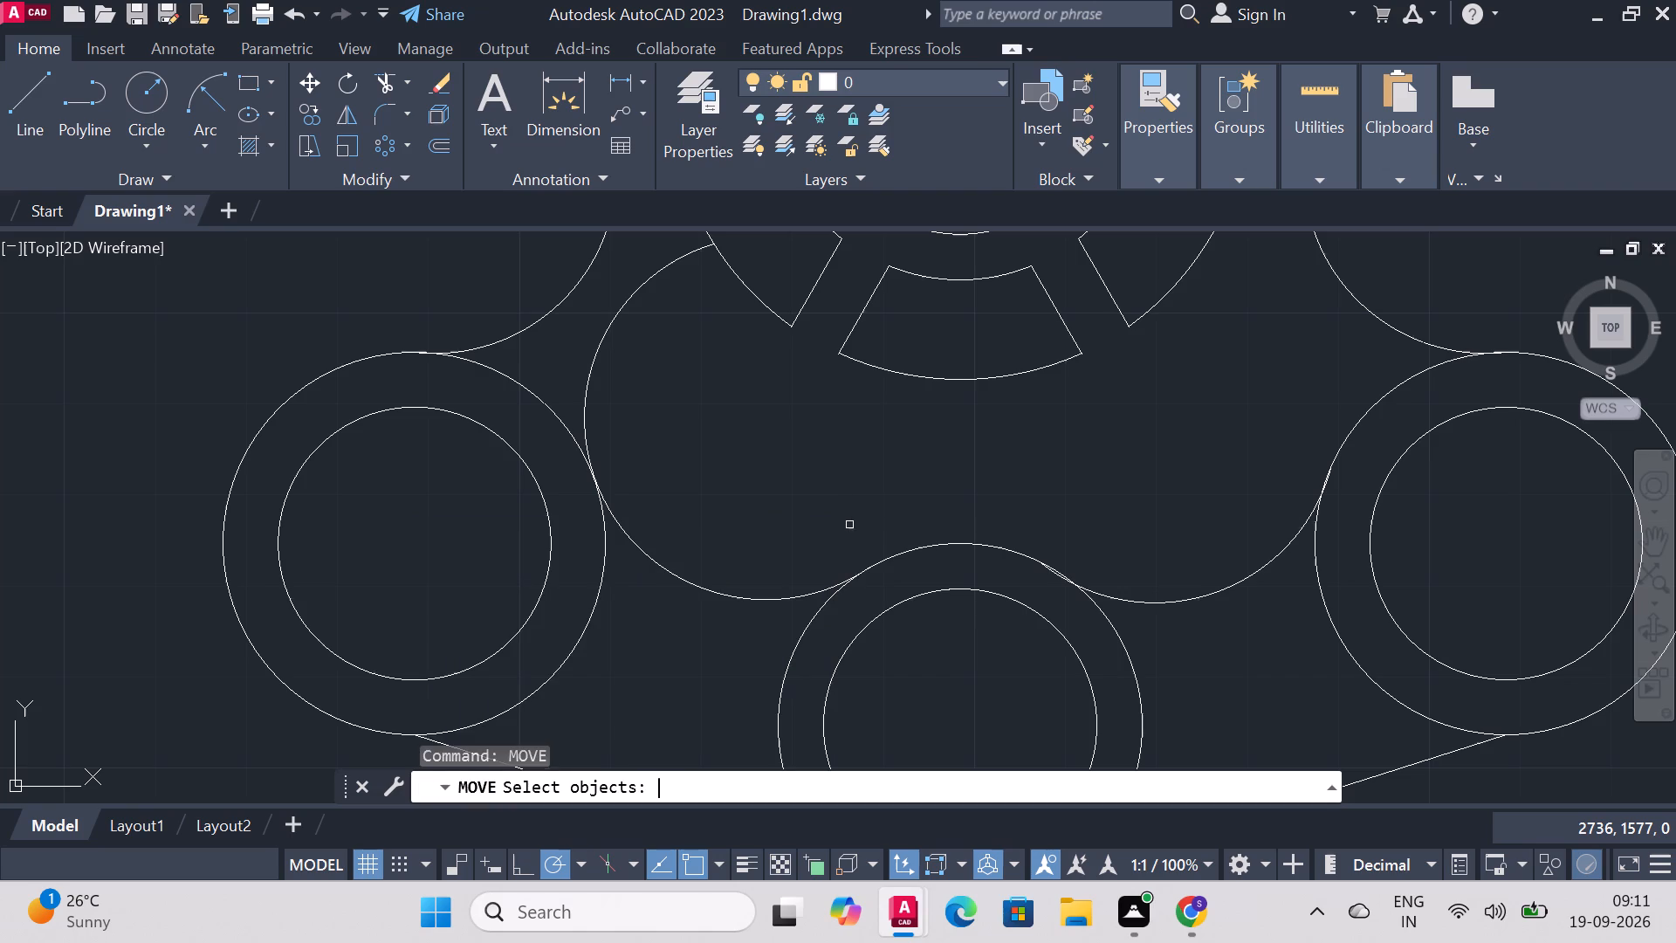
click(721, 591)
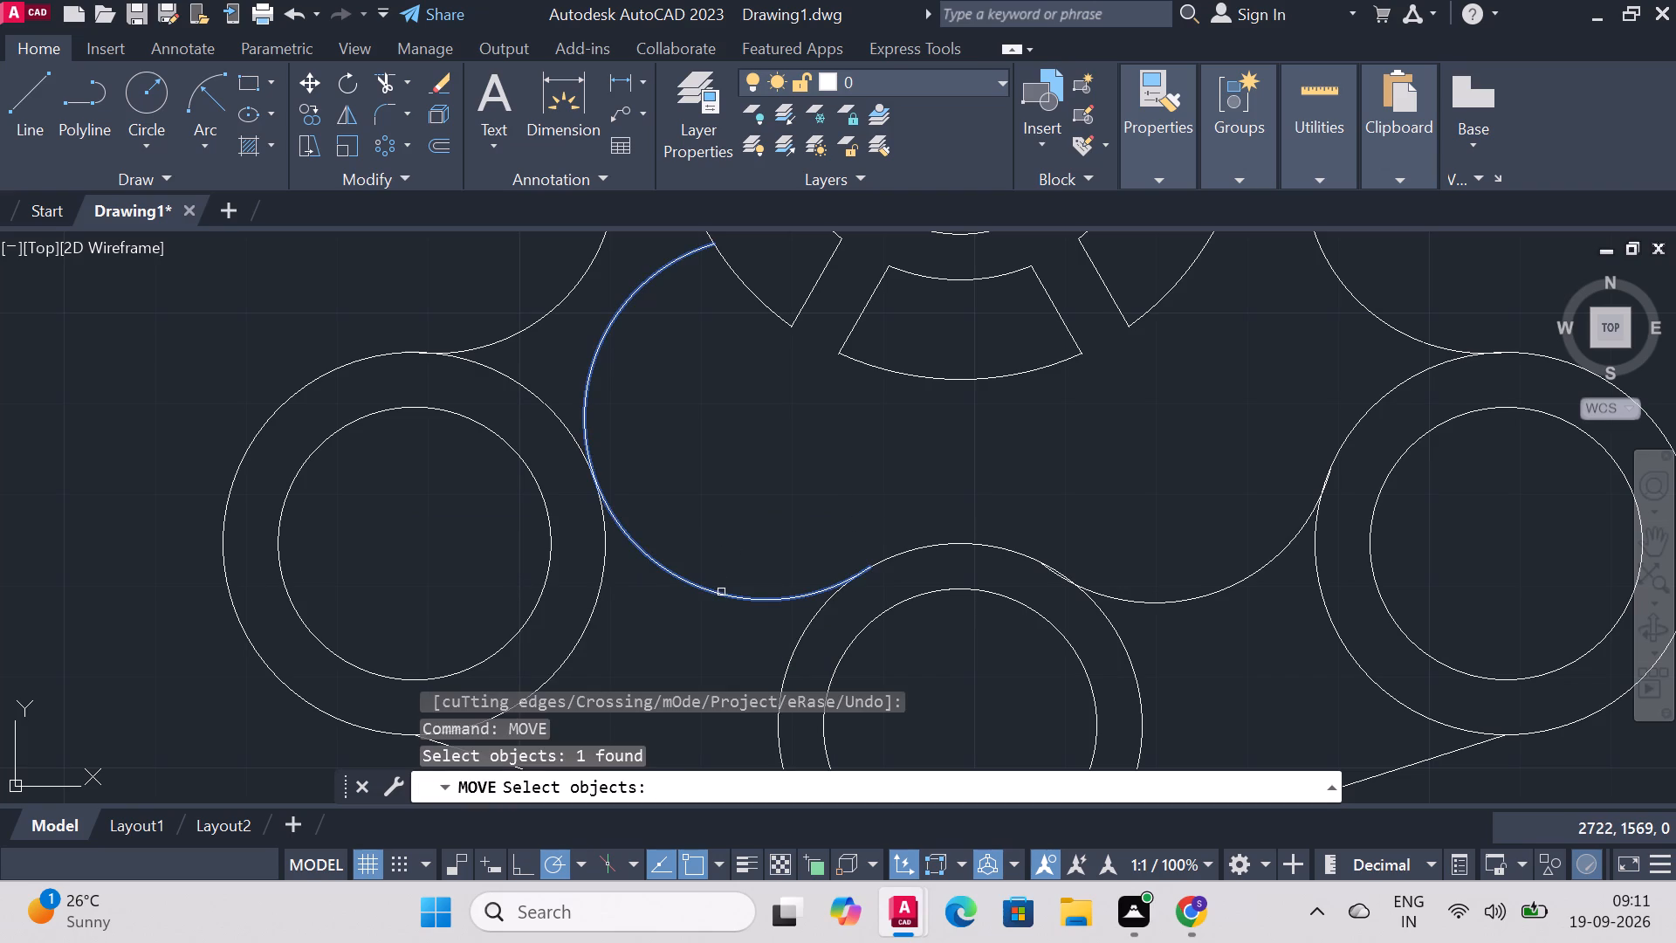
right_click(754, 475)
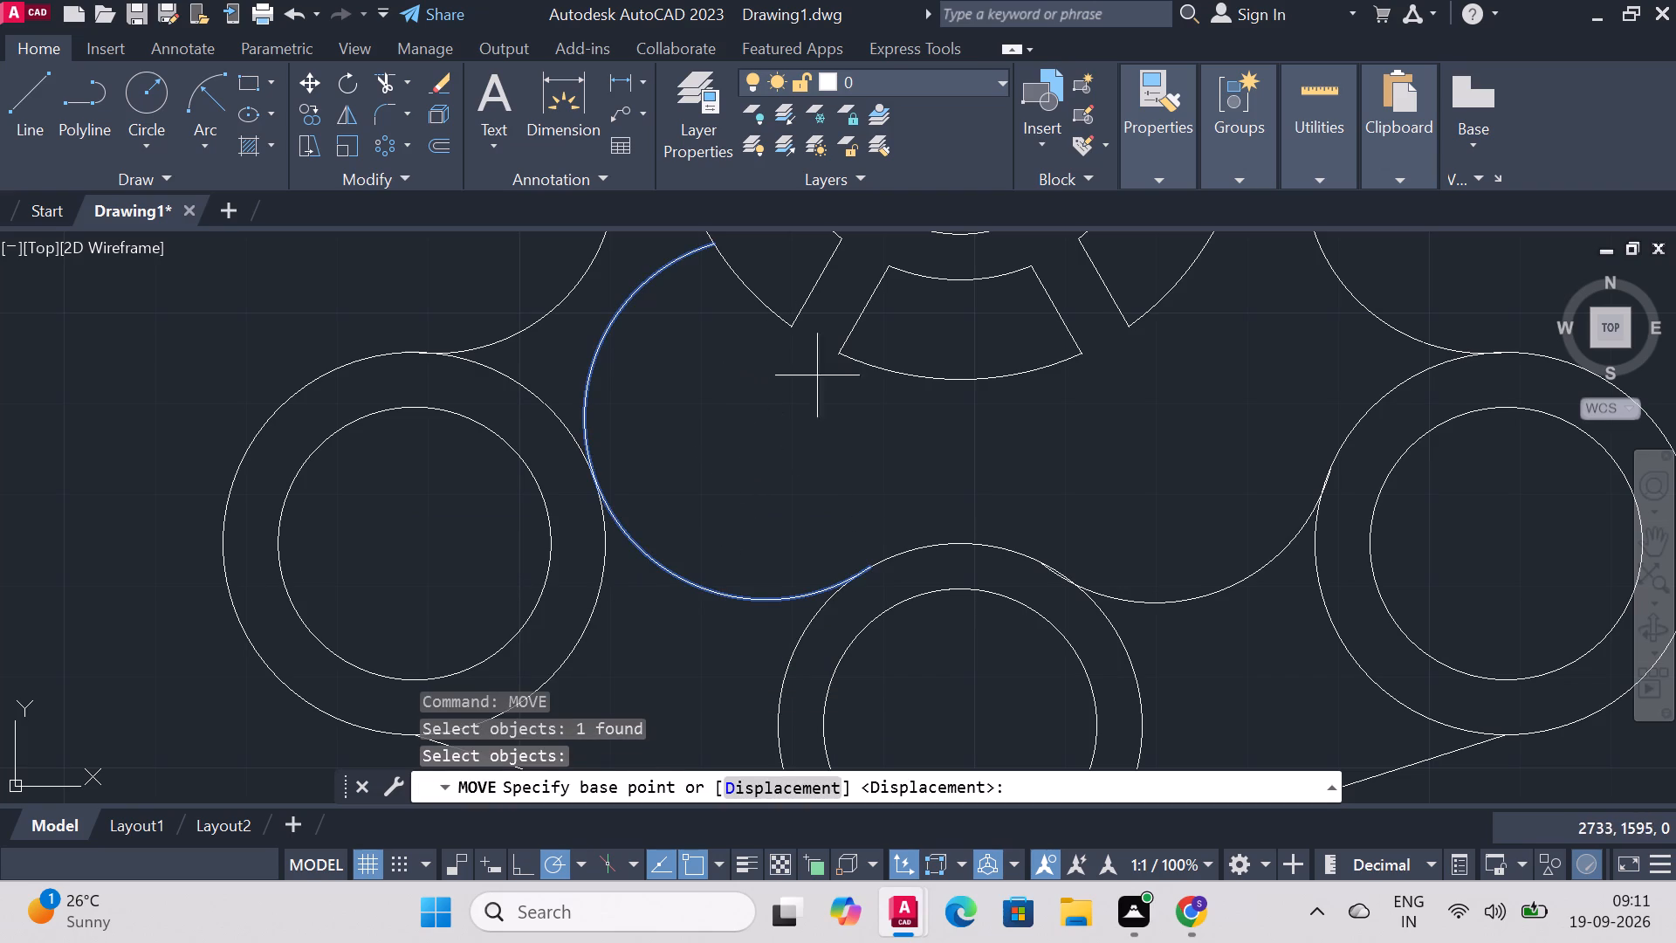
click(766, 418)
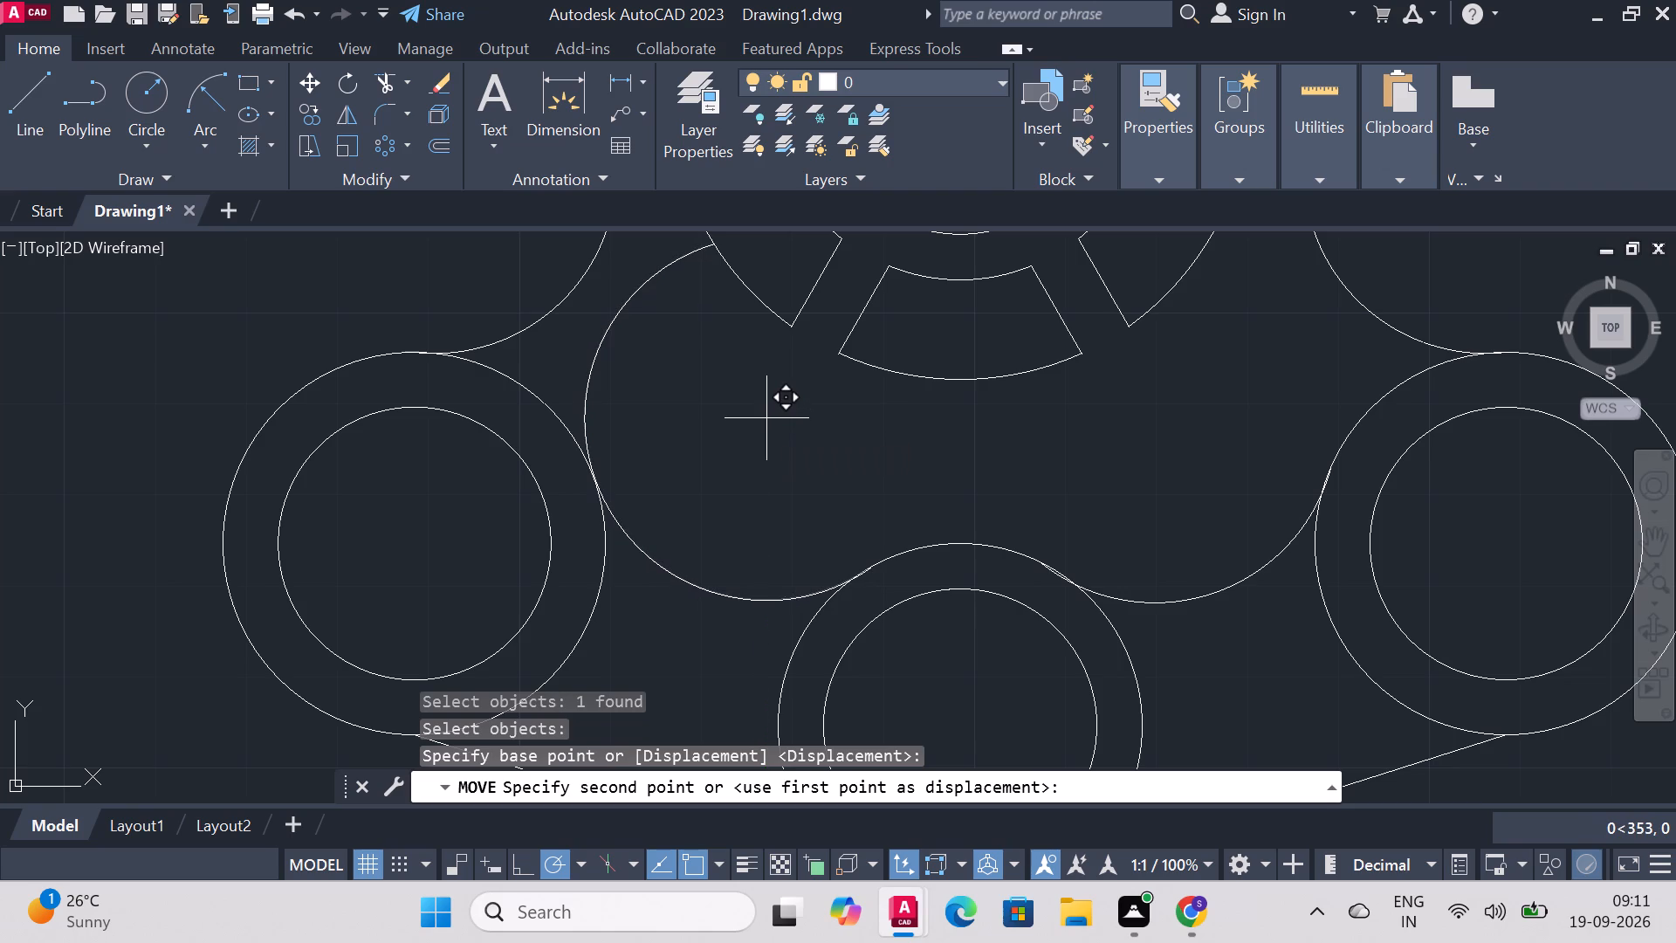
click(766, 418)
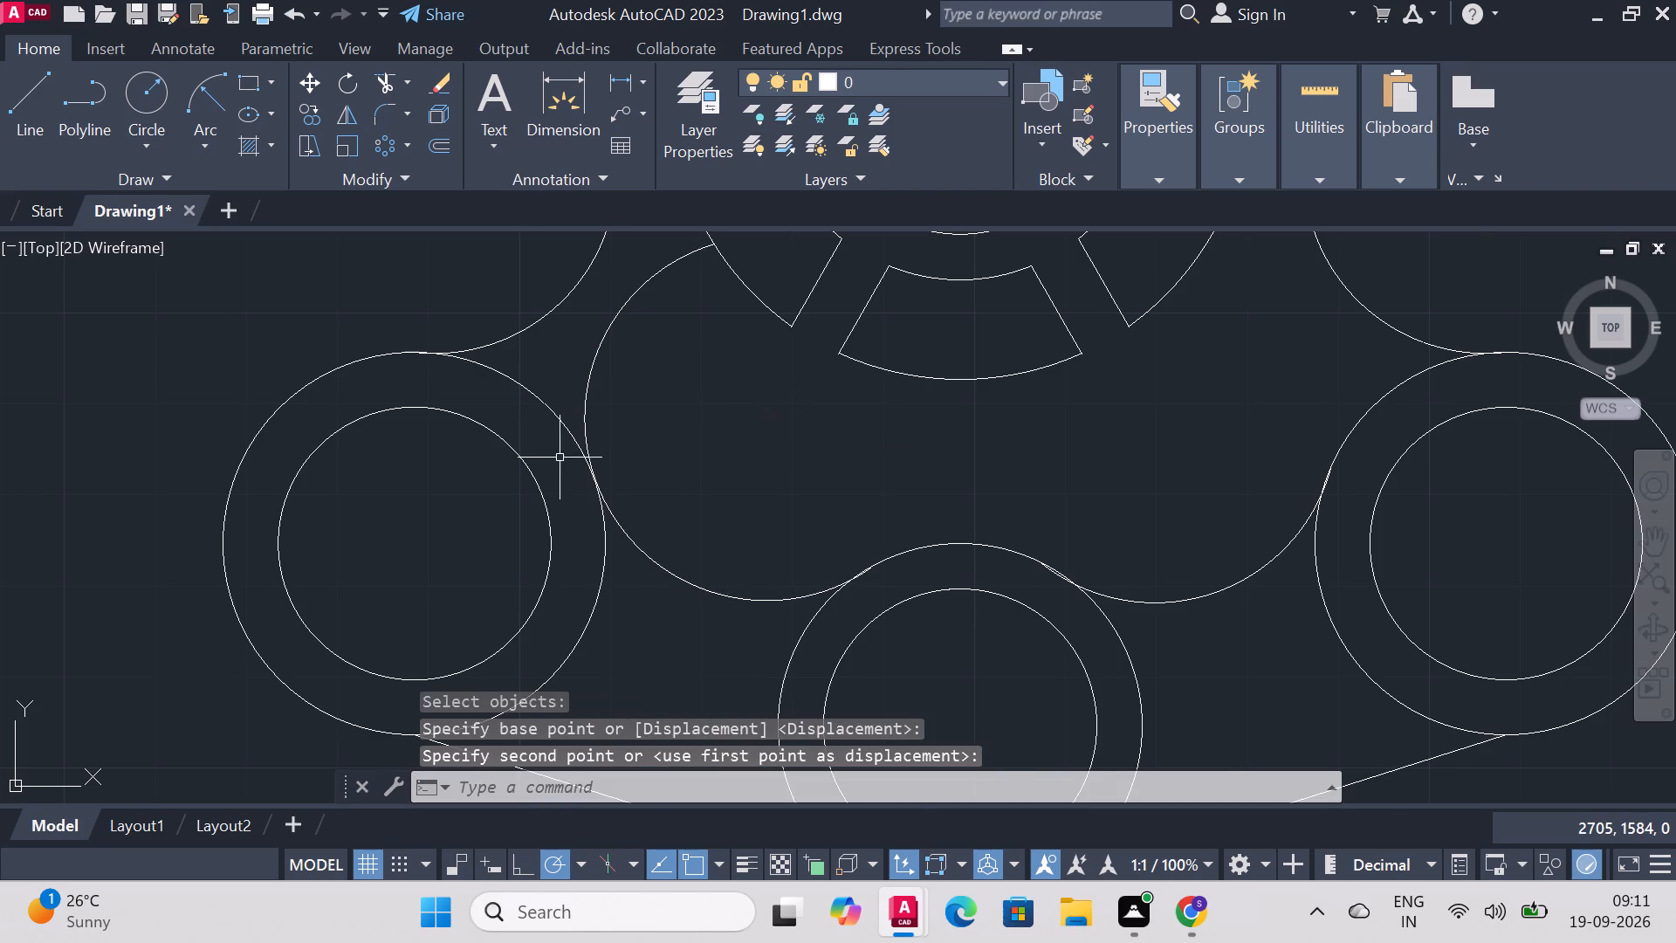
Nudge the left radius 20 arc again from its centre so that it meets the left corner's outer circle.
scroll(560, 458, up, 5)
scroll(622, 472, down, 2)
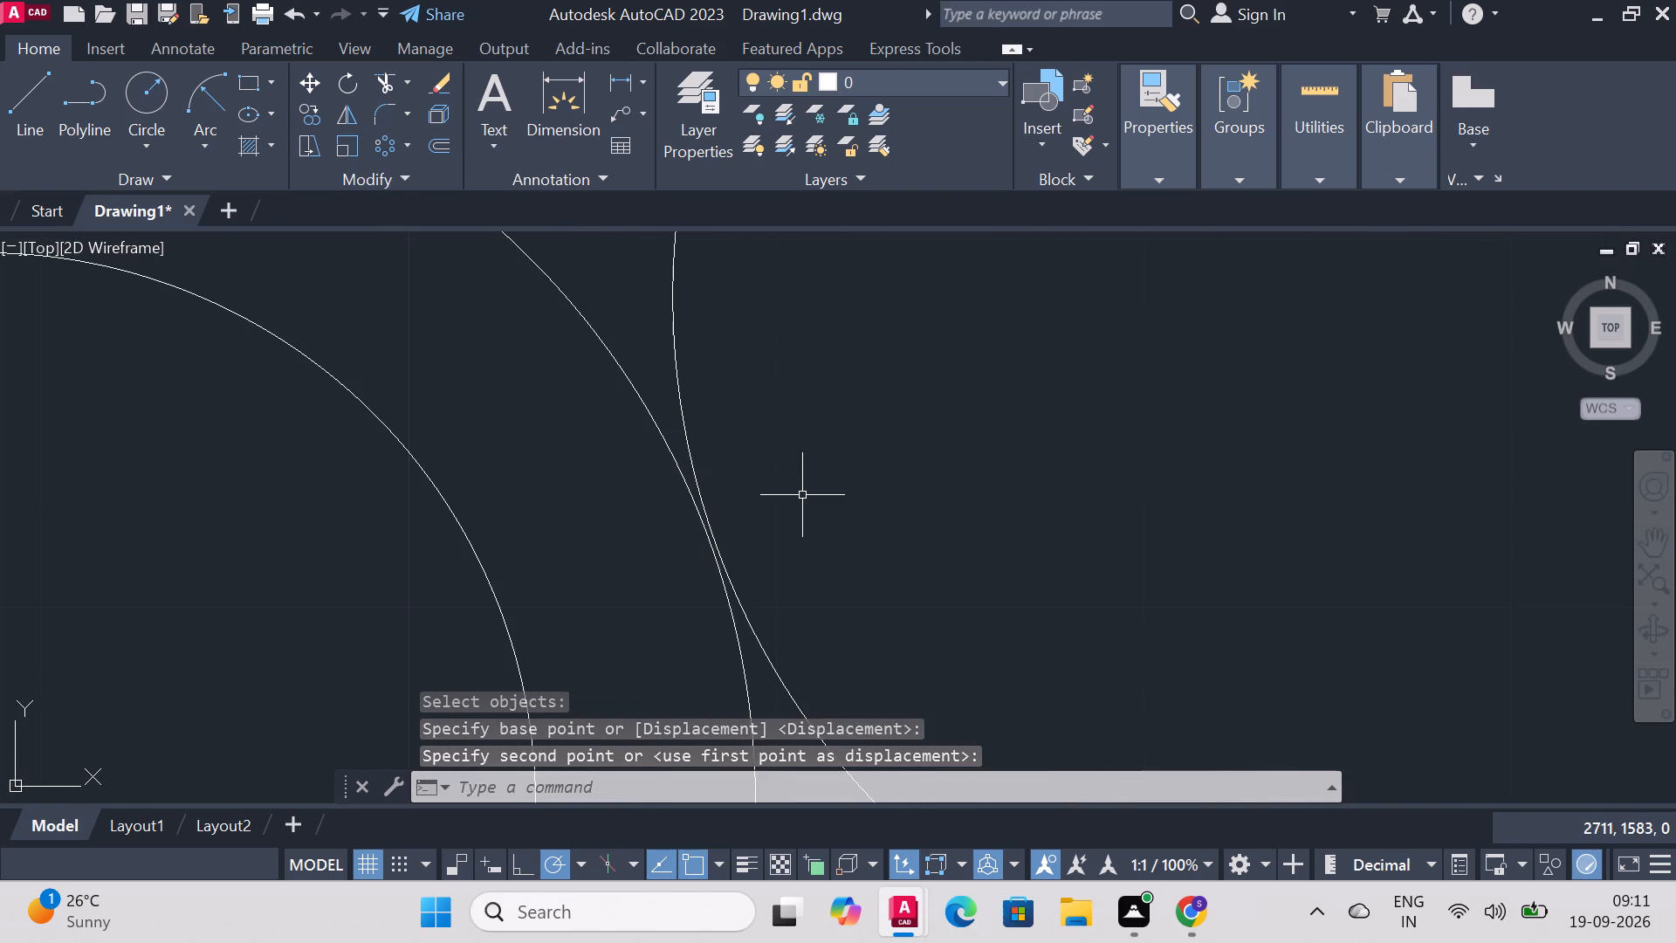
text(mob)
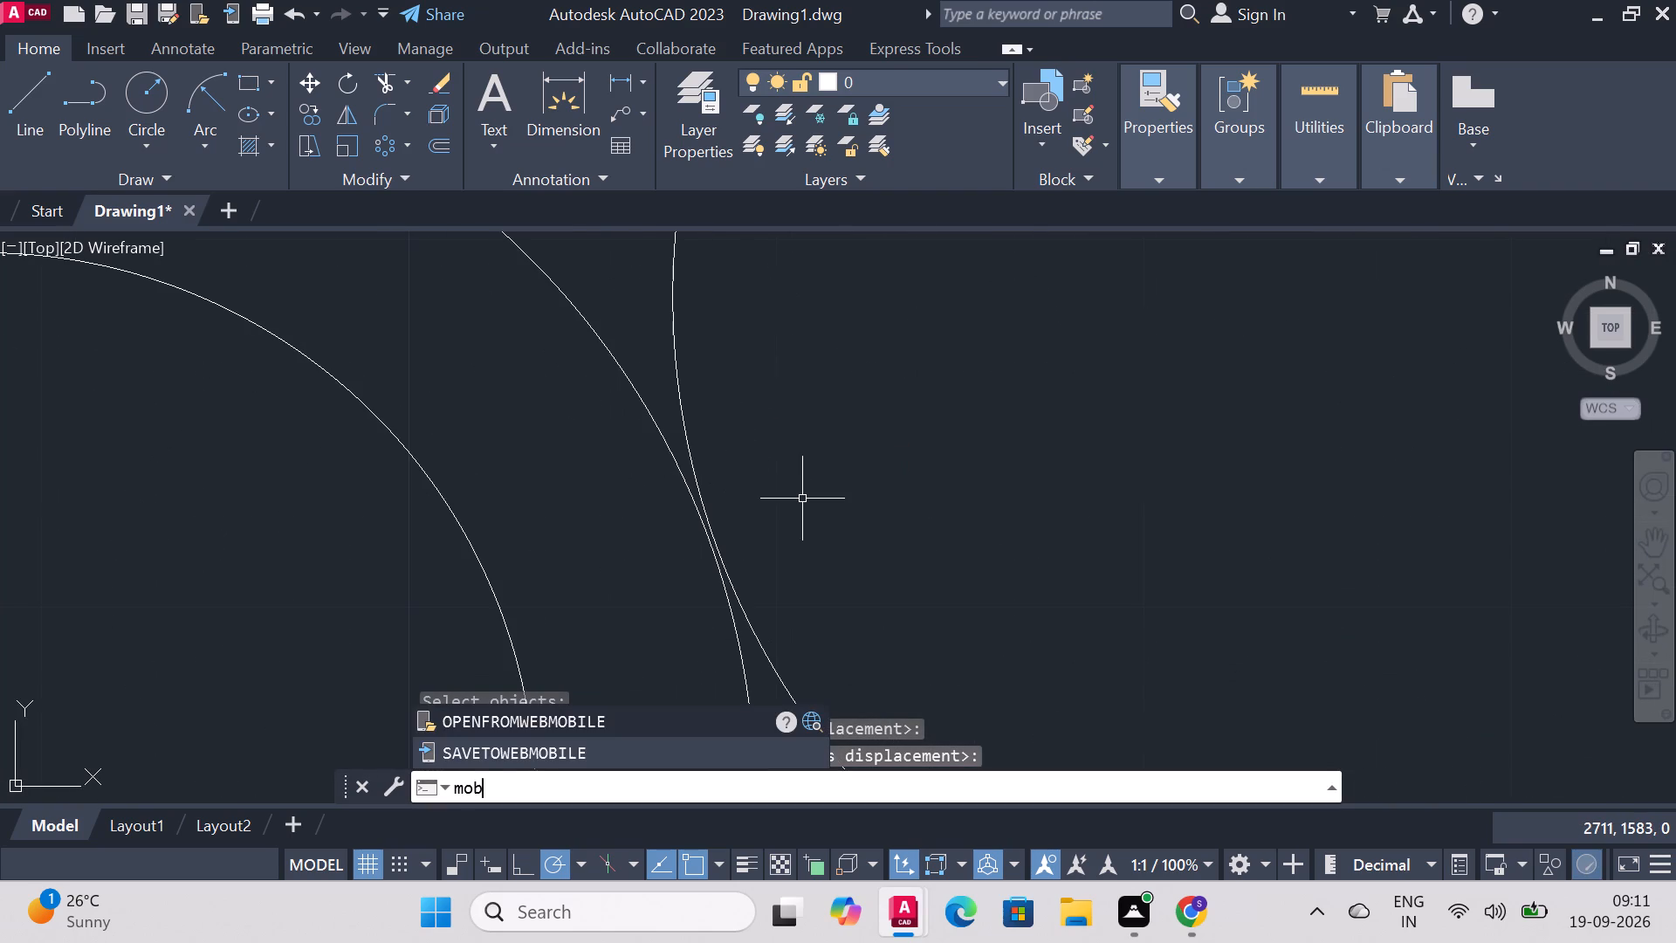
key(BackSpace)
text(ve)
key(Return)
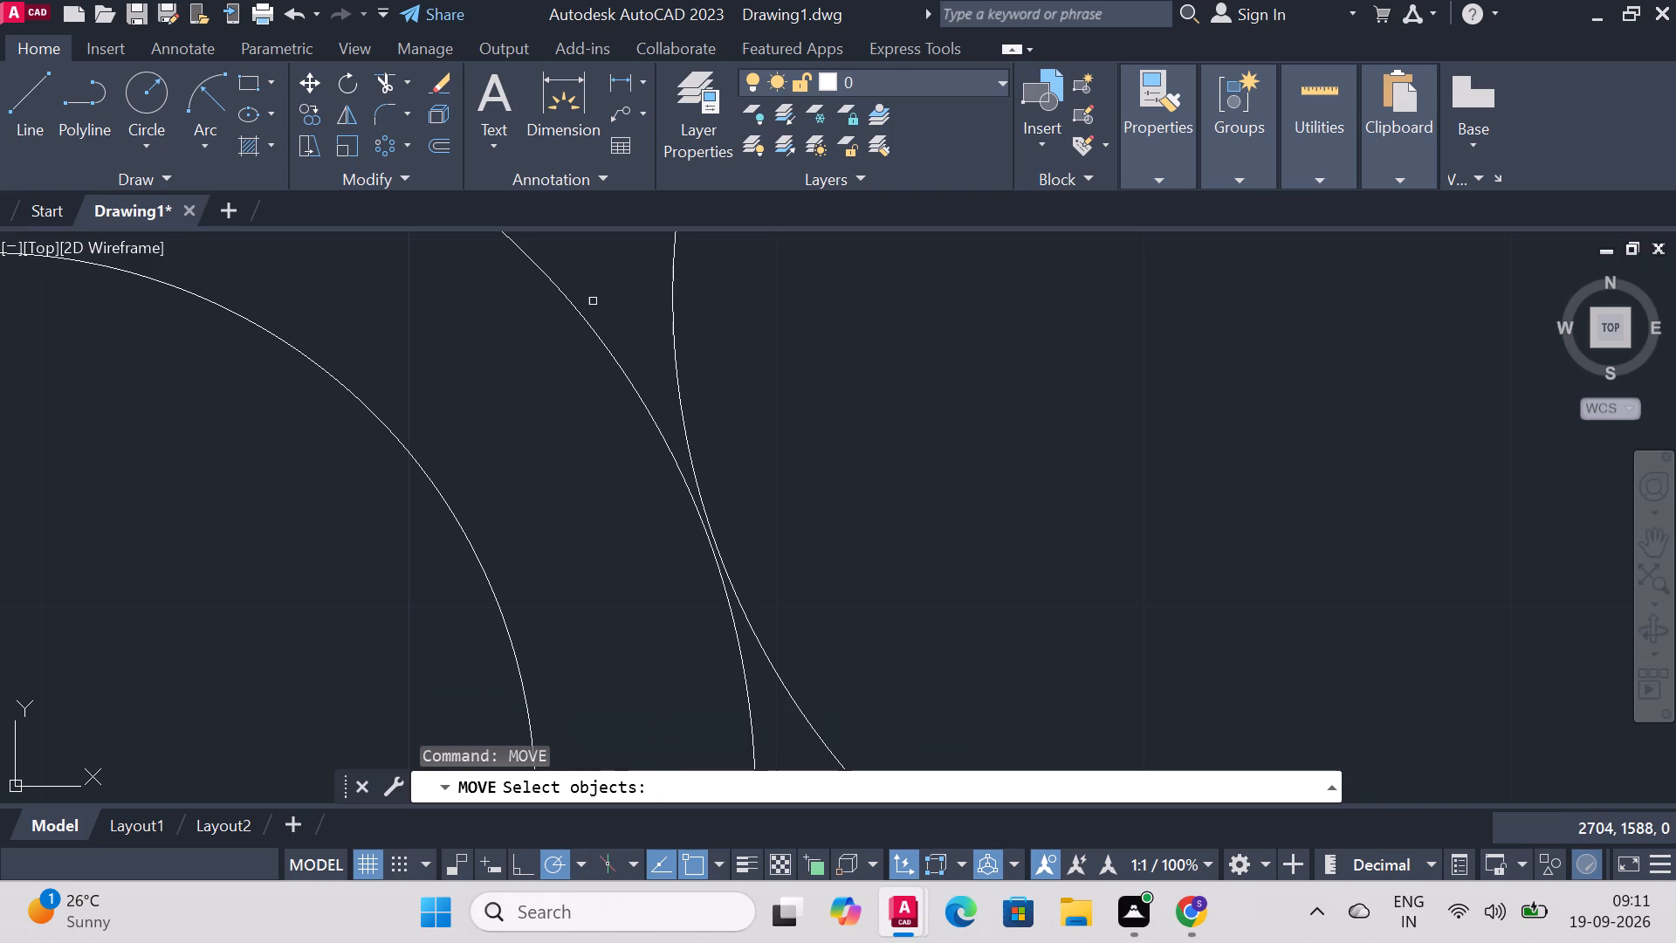
click(670, 309)
scroll(1083, 399, down, 1)
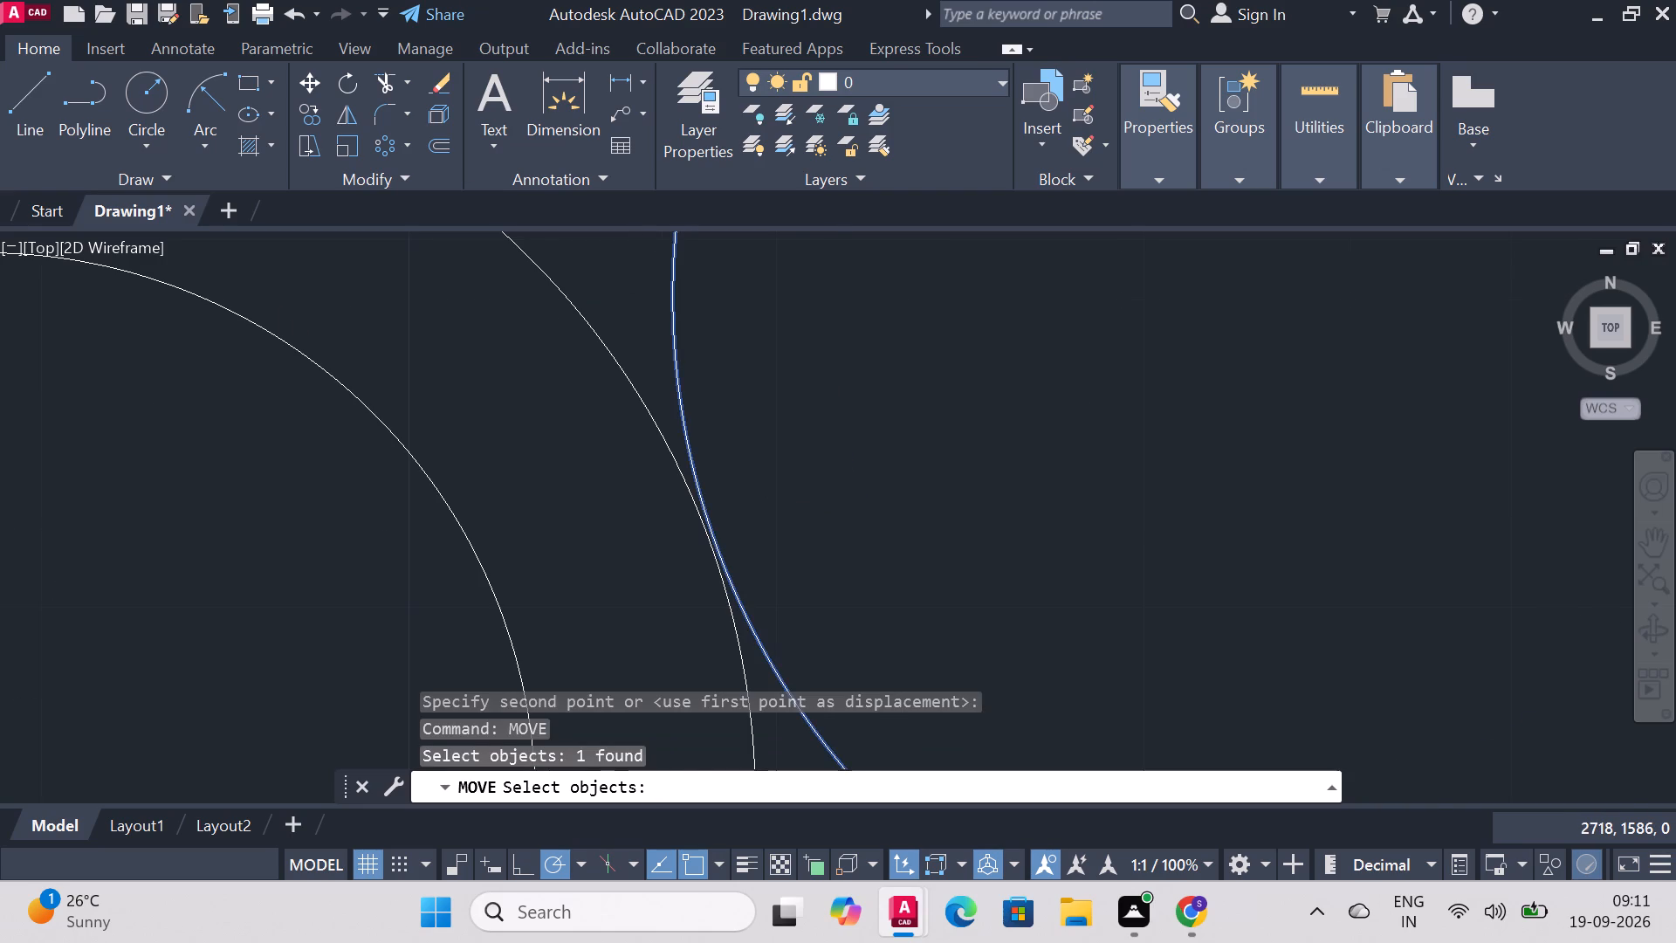
scroll(1083, 399, down, 1)
right_click(1200, 367)
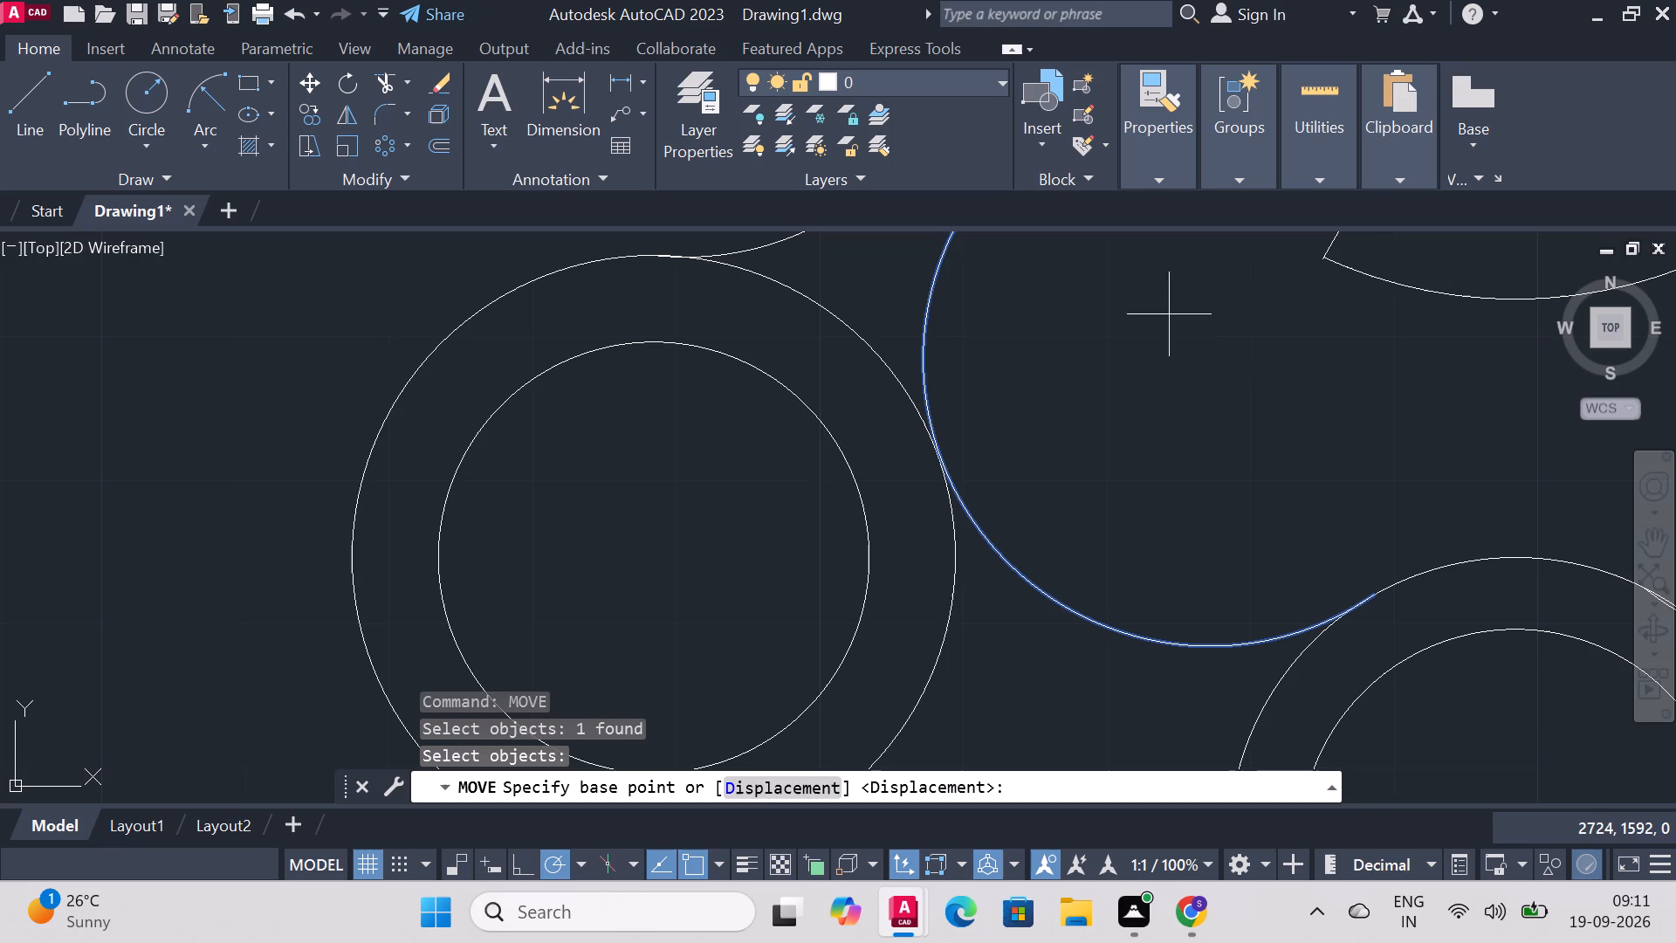
click(1208, 356)
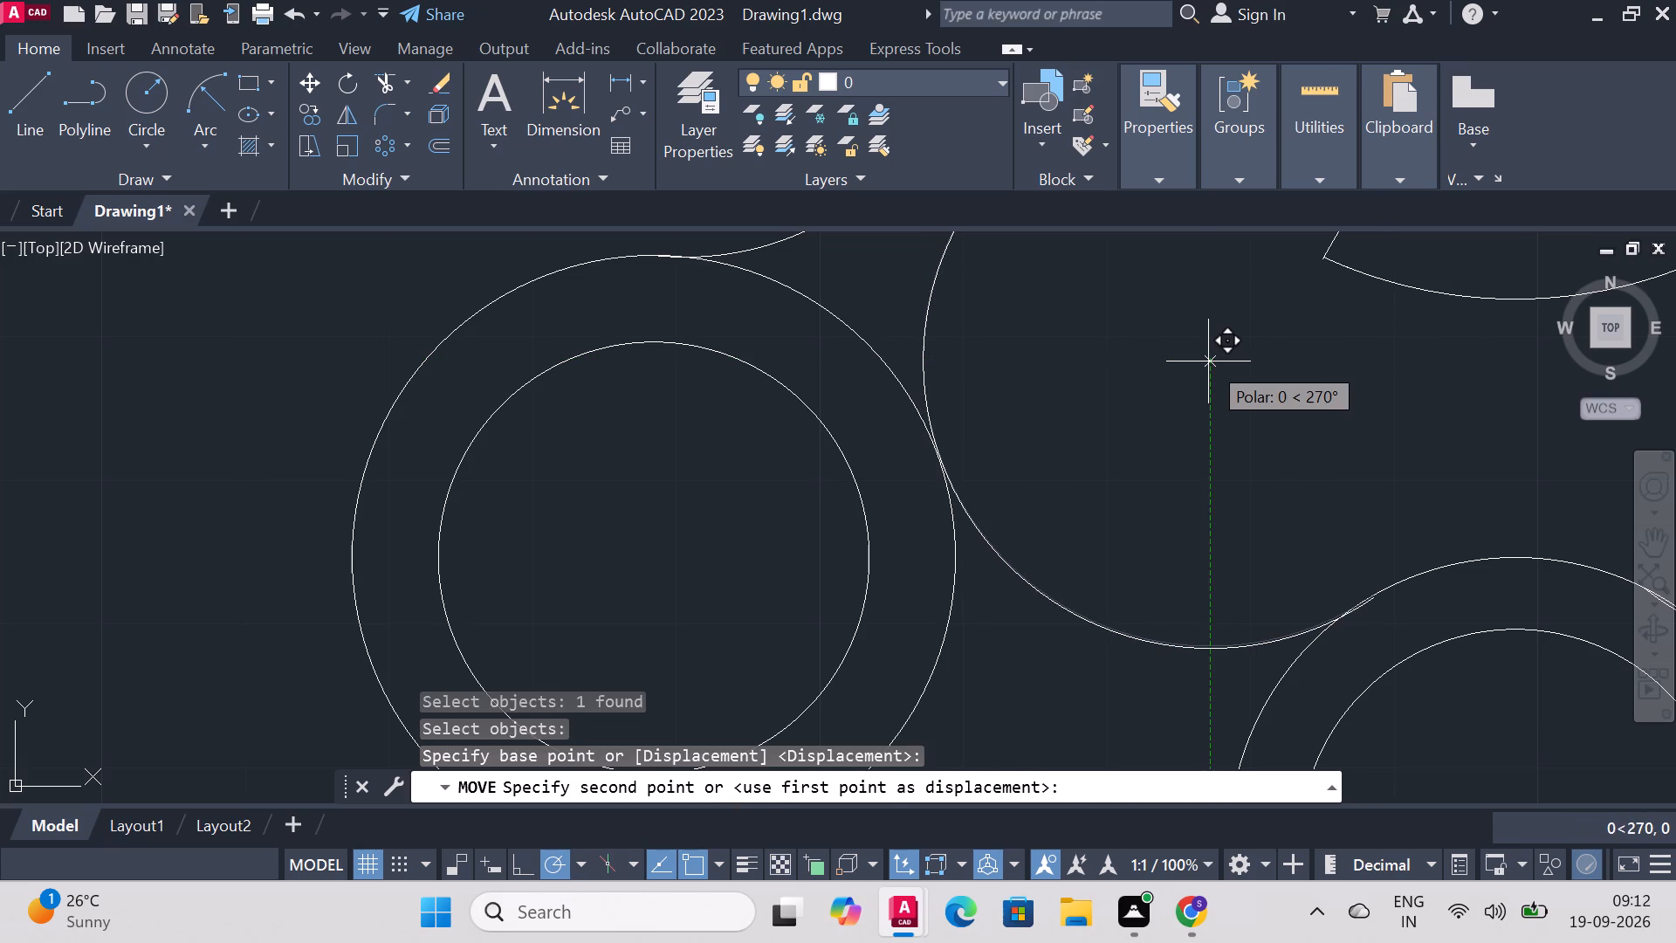
click(1207, 361)
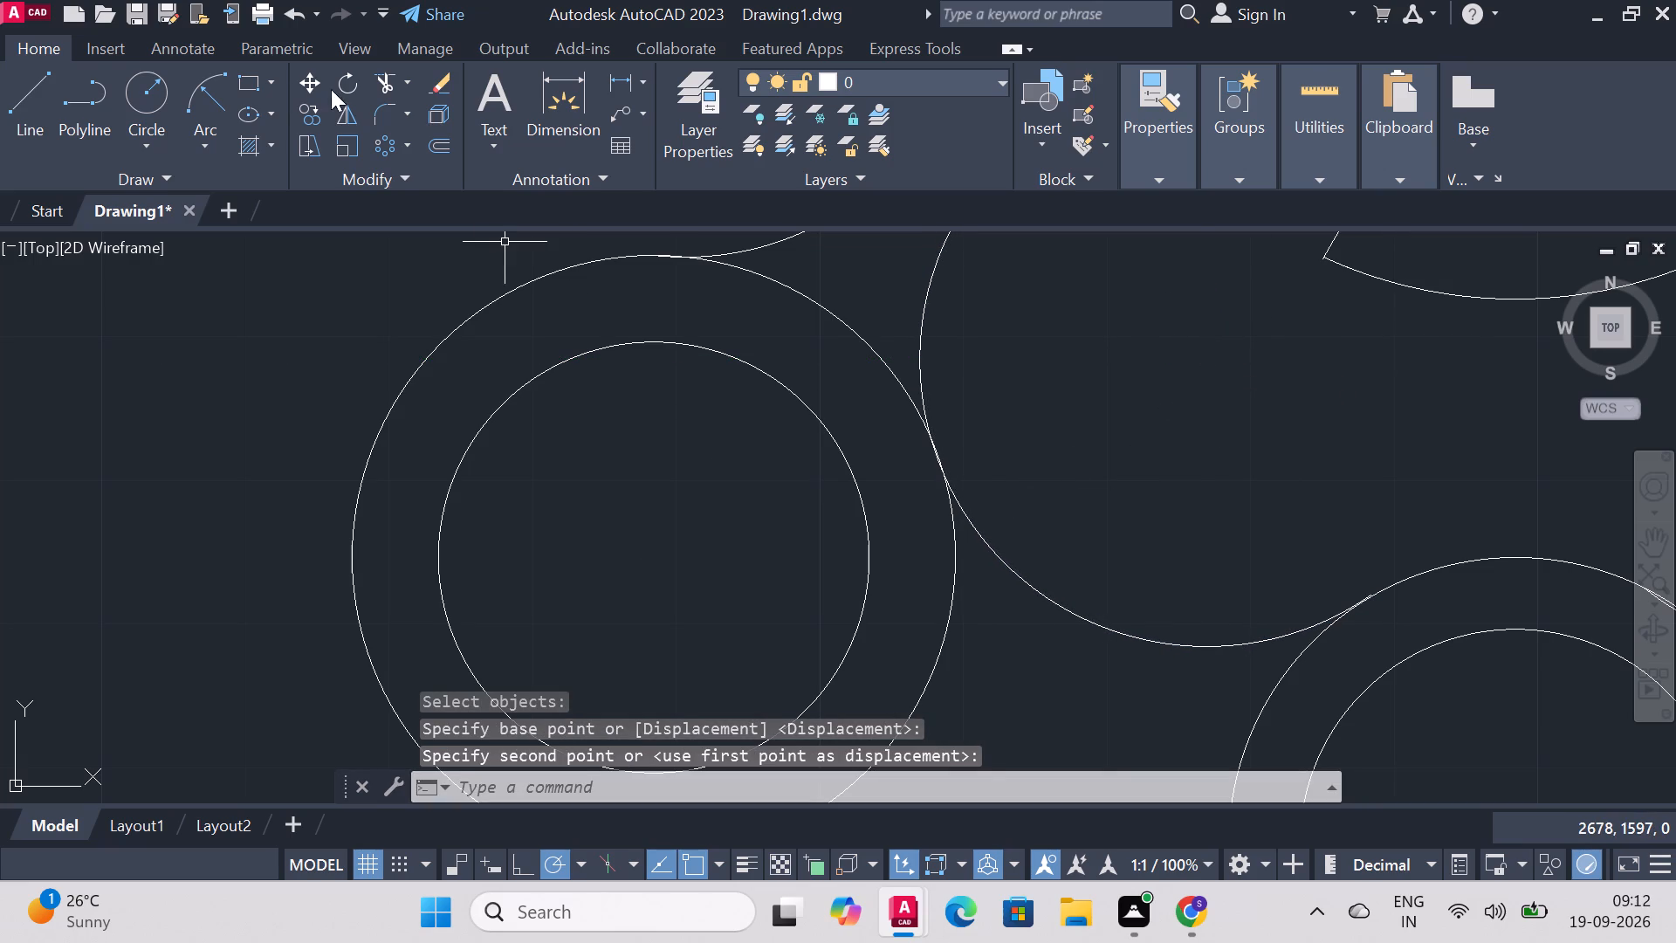
Trim off the left arc's upper stretch above its contact with the left corner's outer circle.
click(388, 88)
click(925, 328)
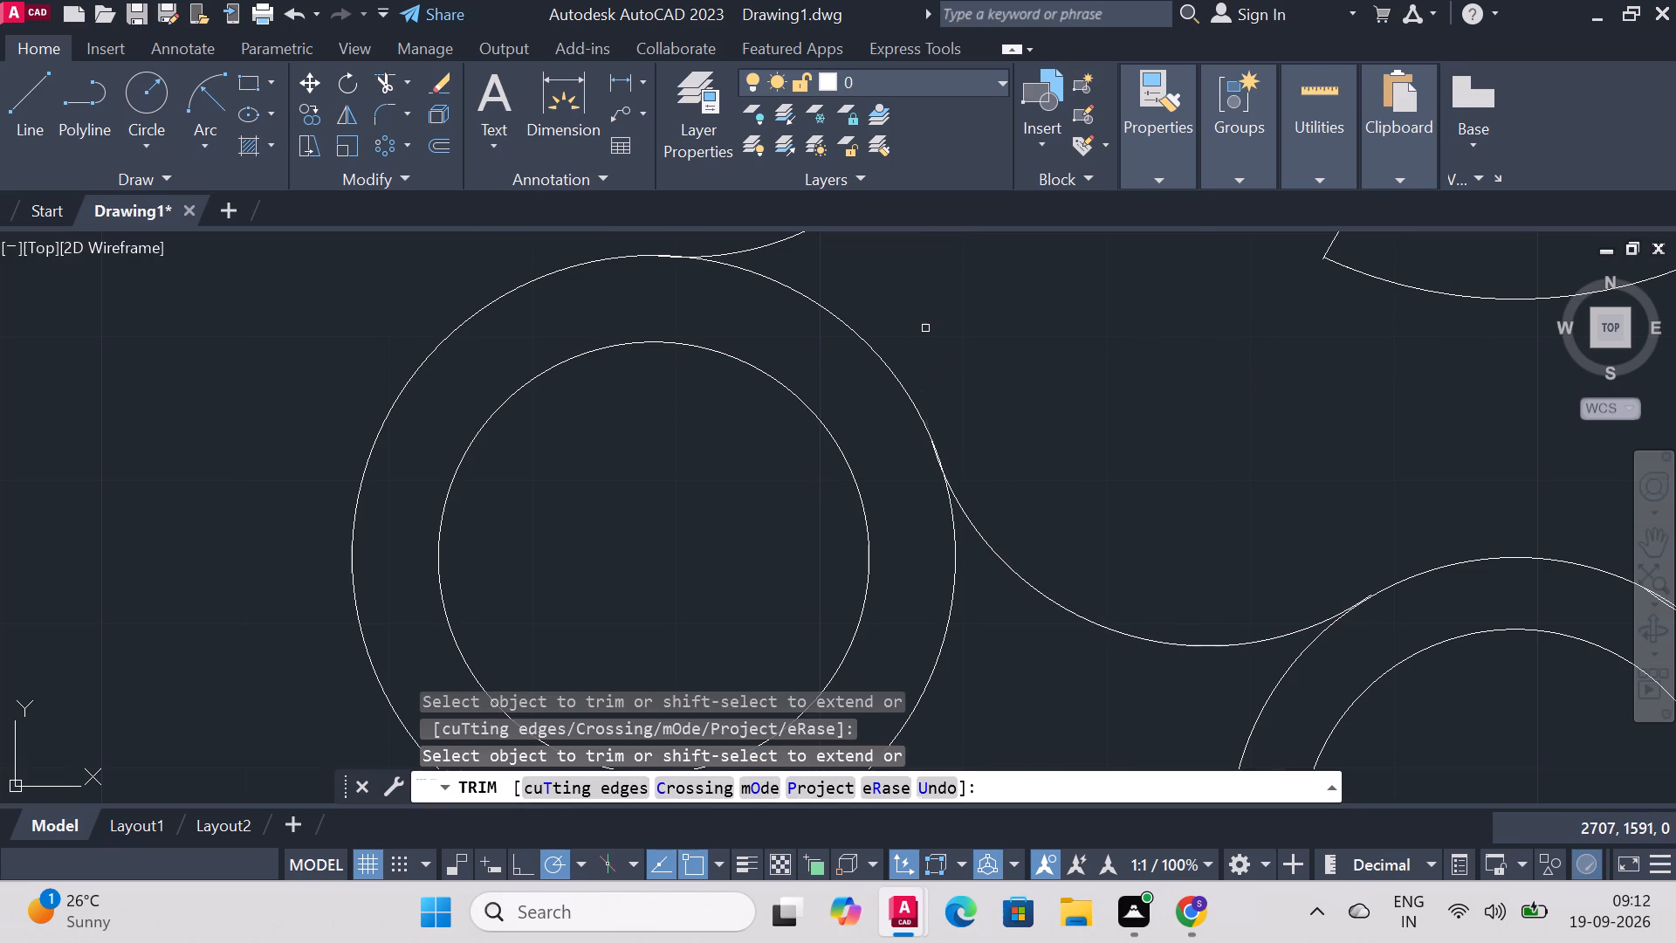
Trim away the inner lower parts of both corner outer circles and the bottom outer circle's sides and top, leaving its lower arc.
scroll(1045, 478, down, 3)
scroll(1181, 520, up, 4)
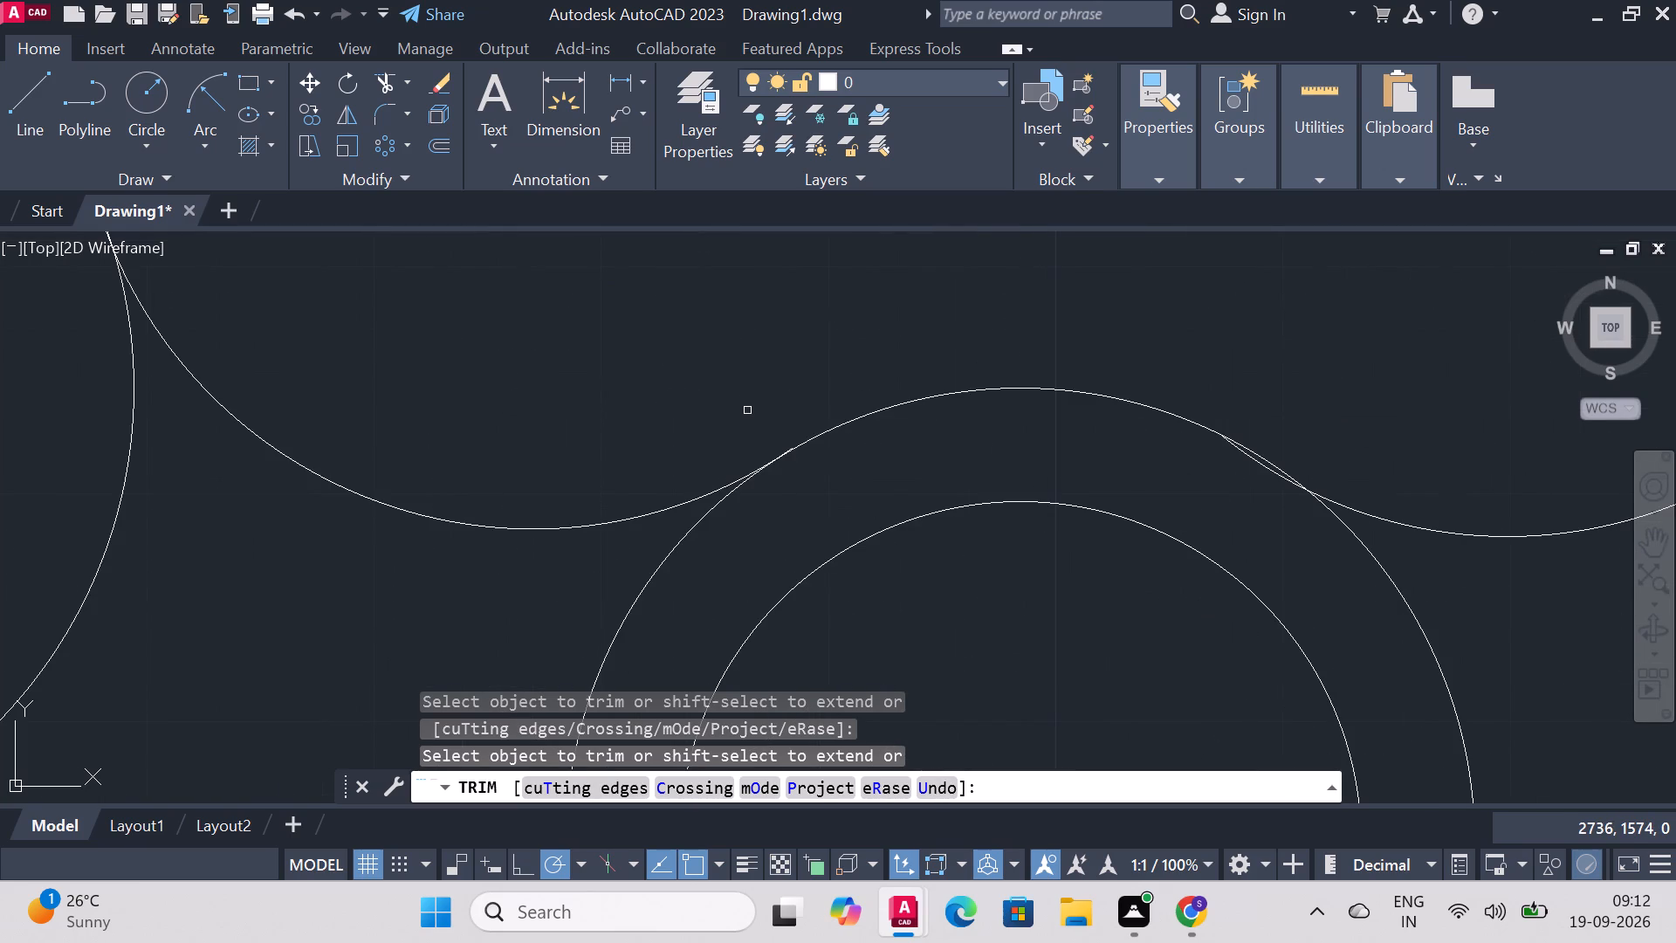
scroll(682, 408, down, 4)
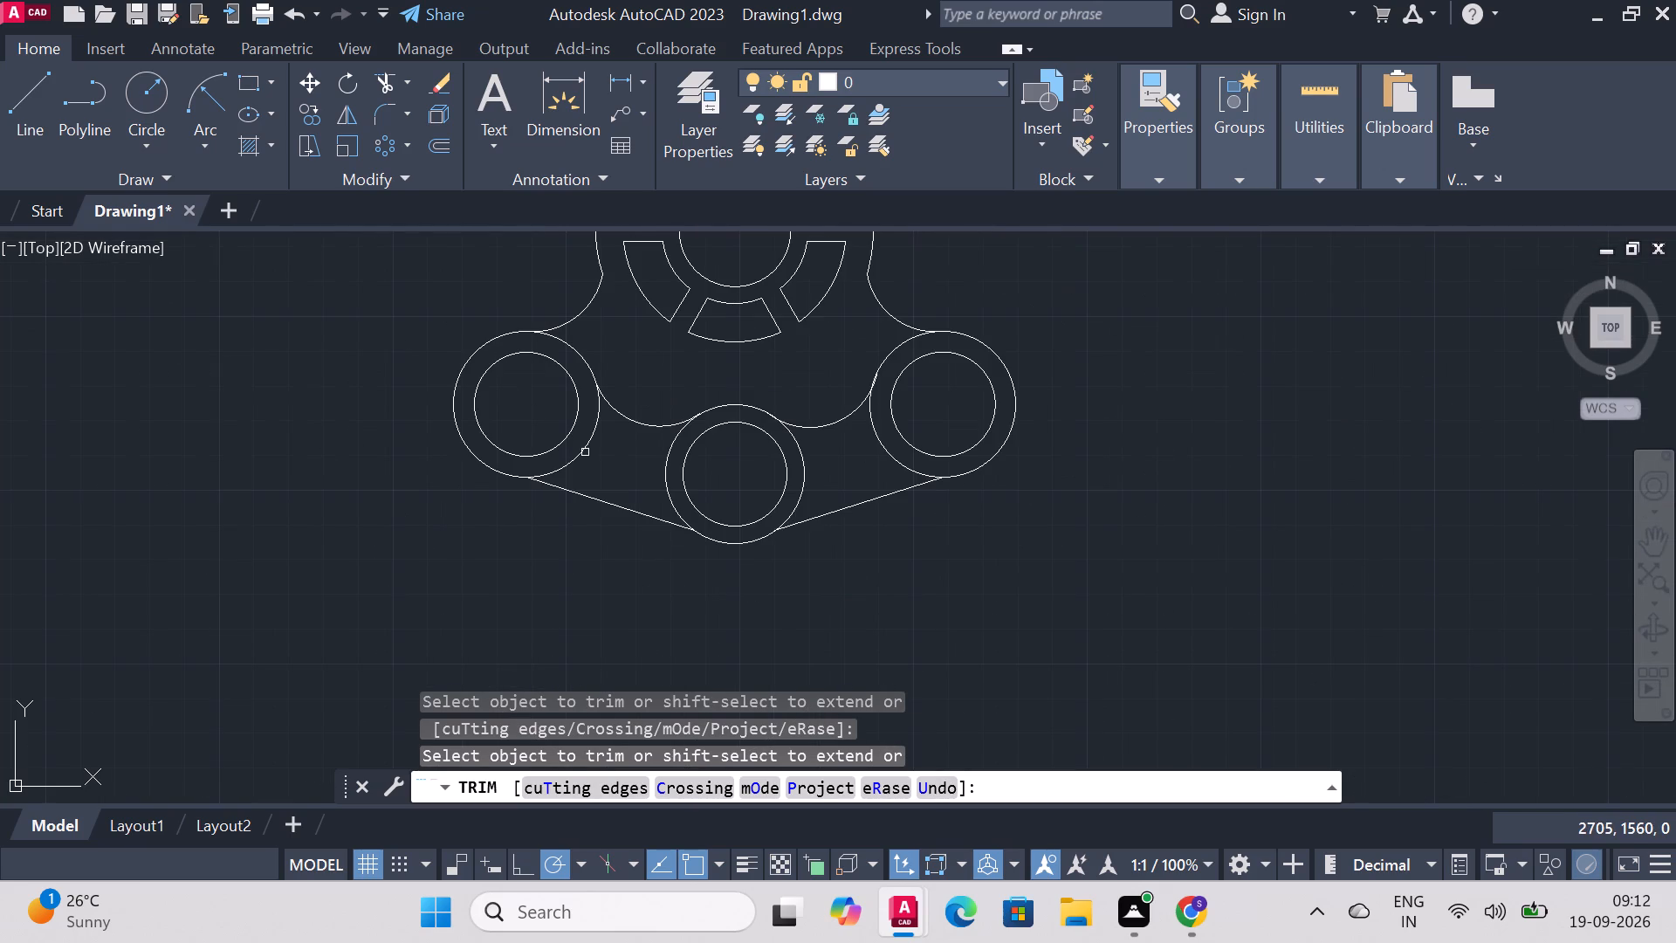
click(585, 451)
click(880, 445)
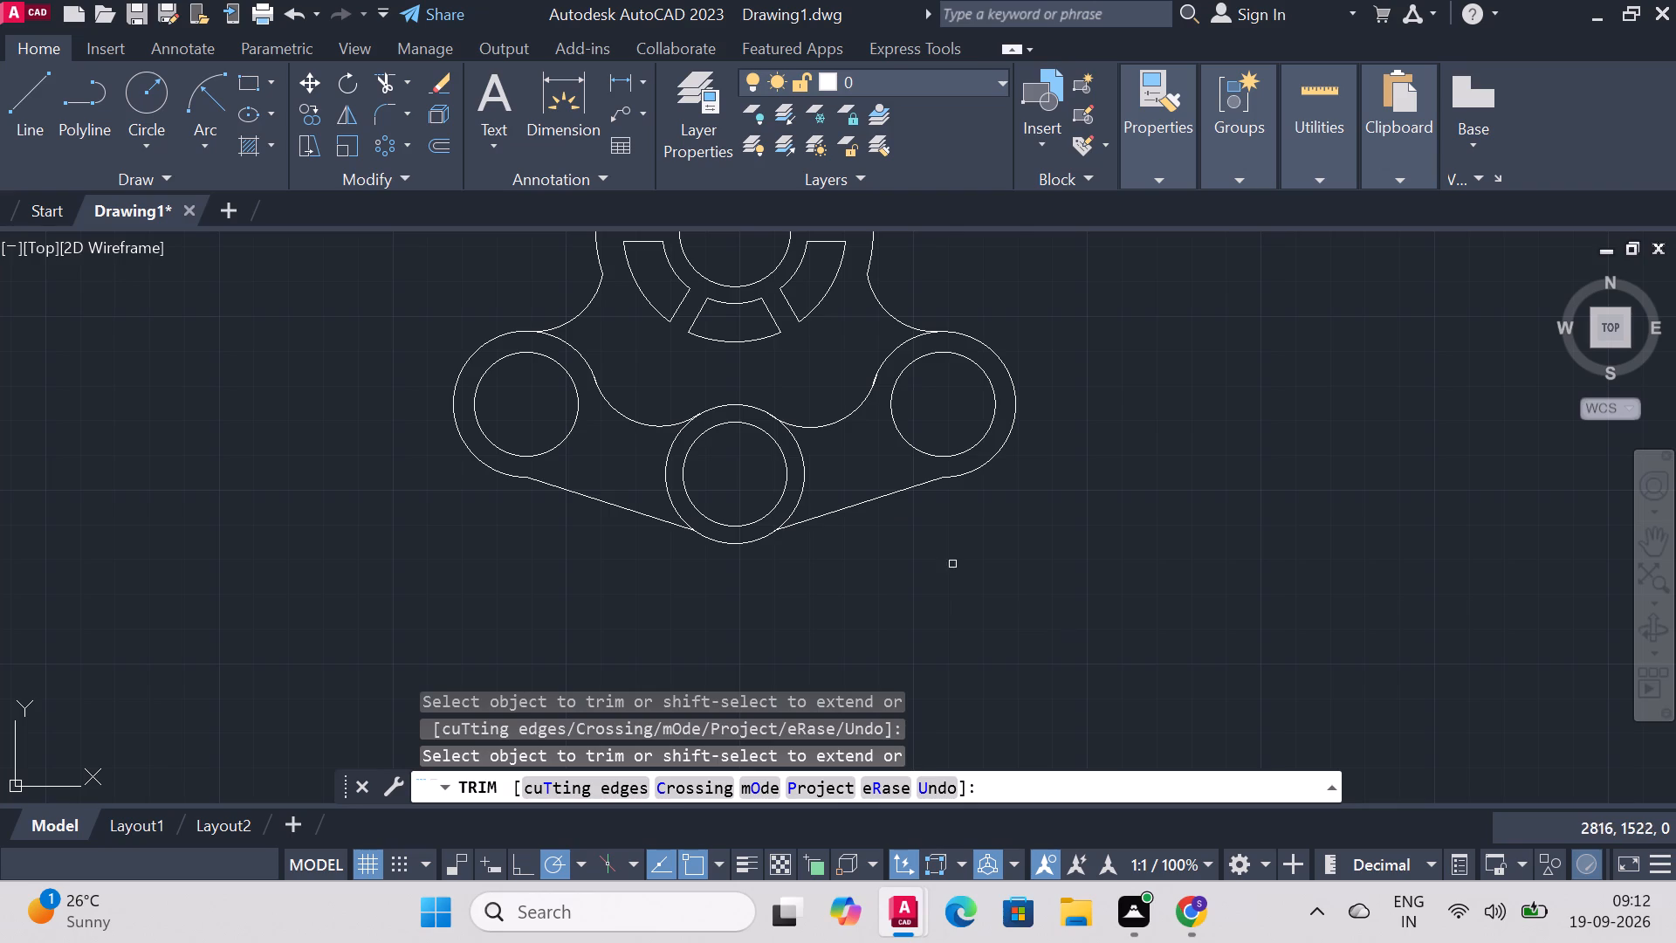
click(801, 473)
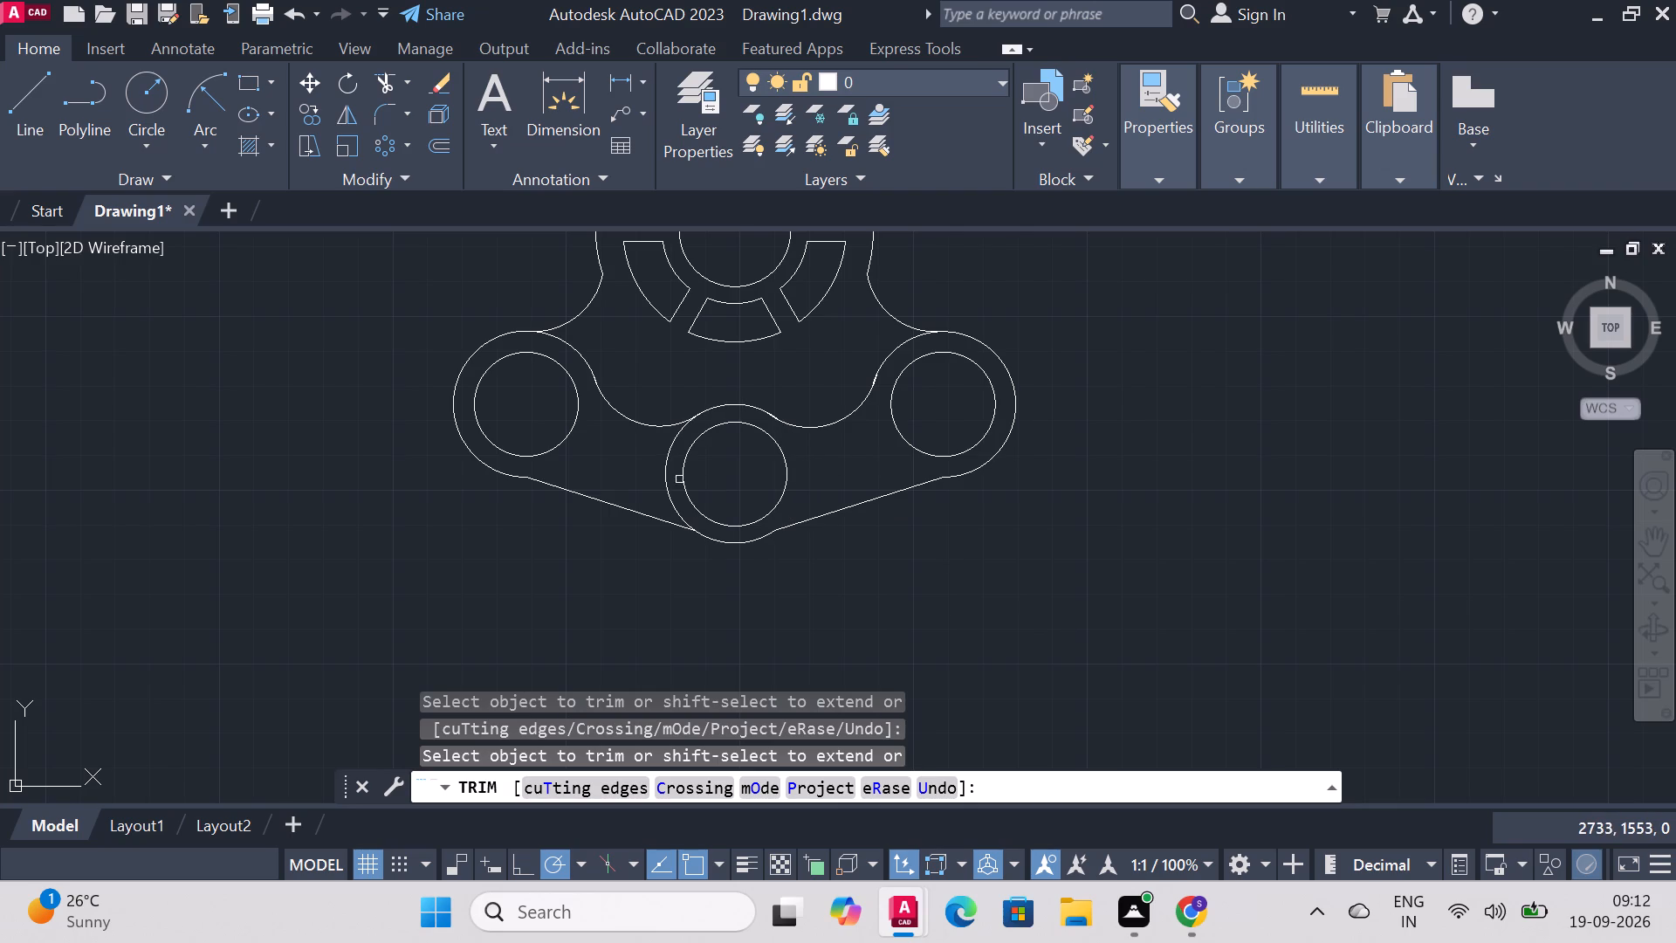
click(663, 478)
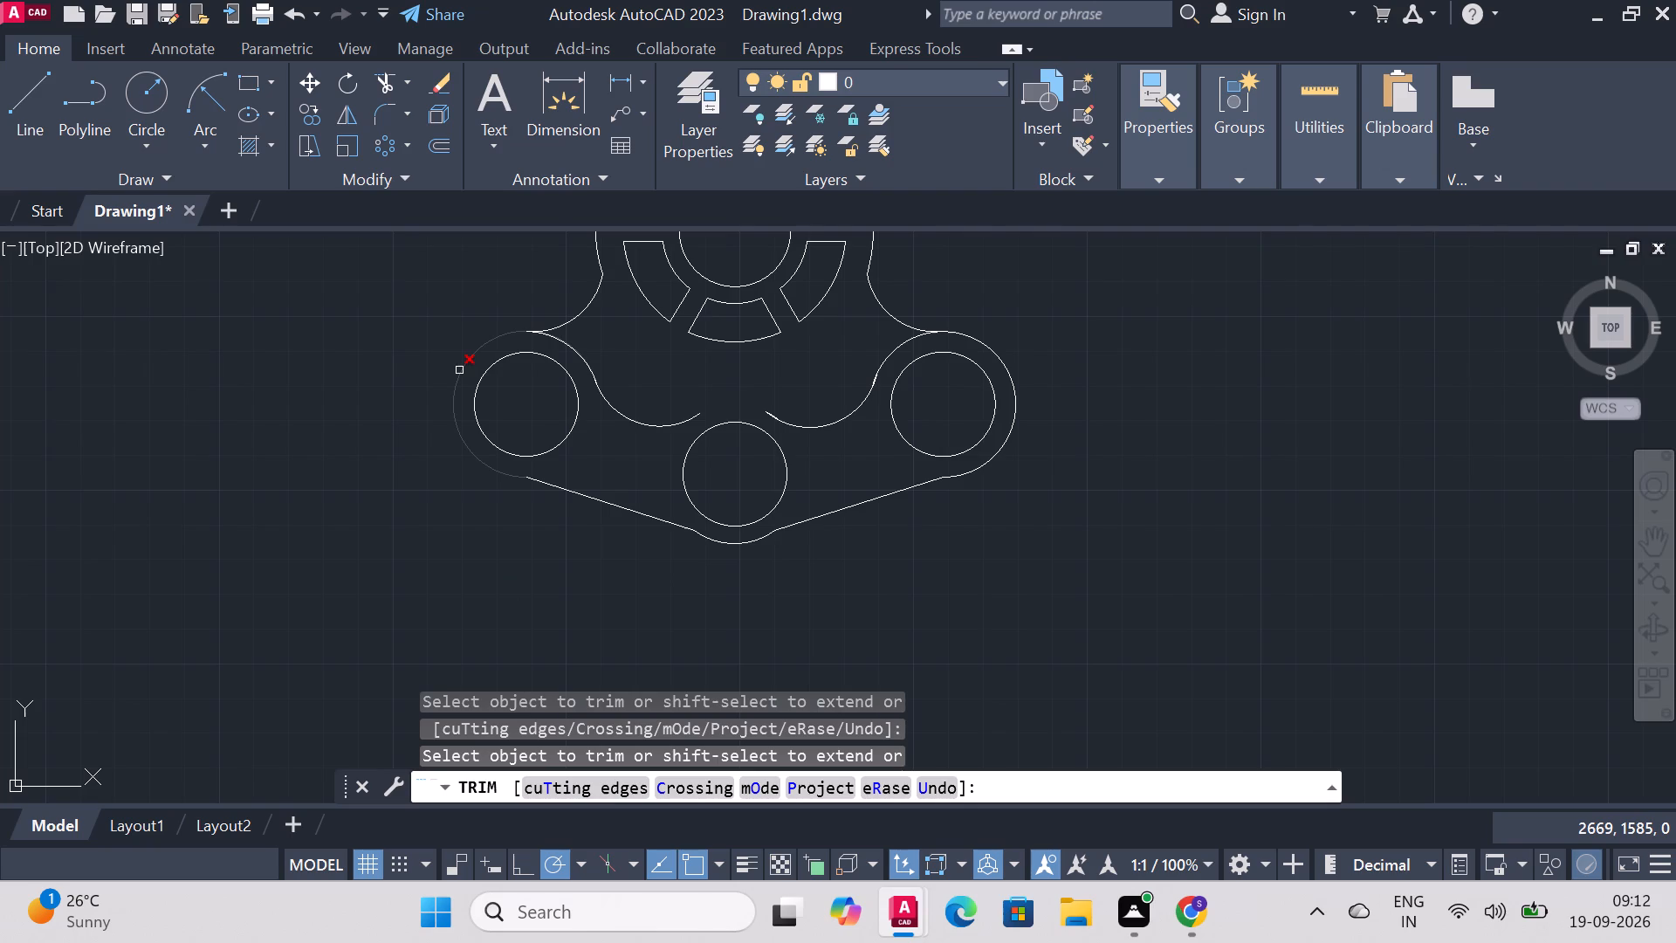
Draw a shallow start-end-radius arc above the bottom inner circle, joining the inner ends of the two connecting arcs.
click(211, 103)
click(212, 142)
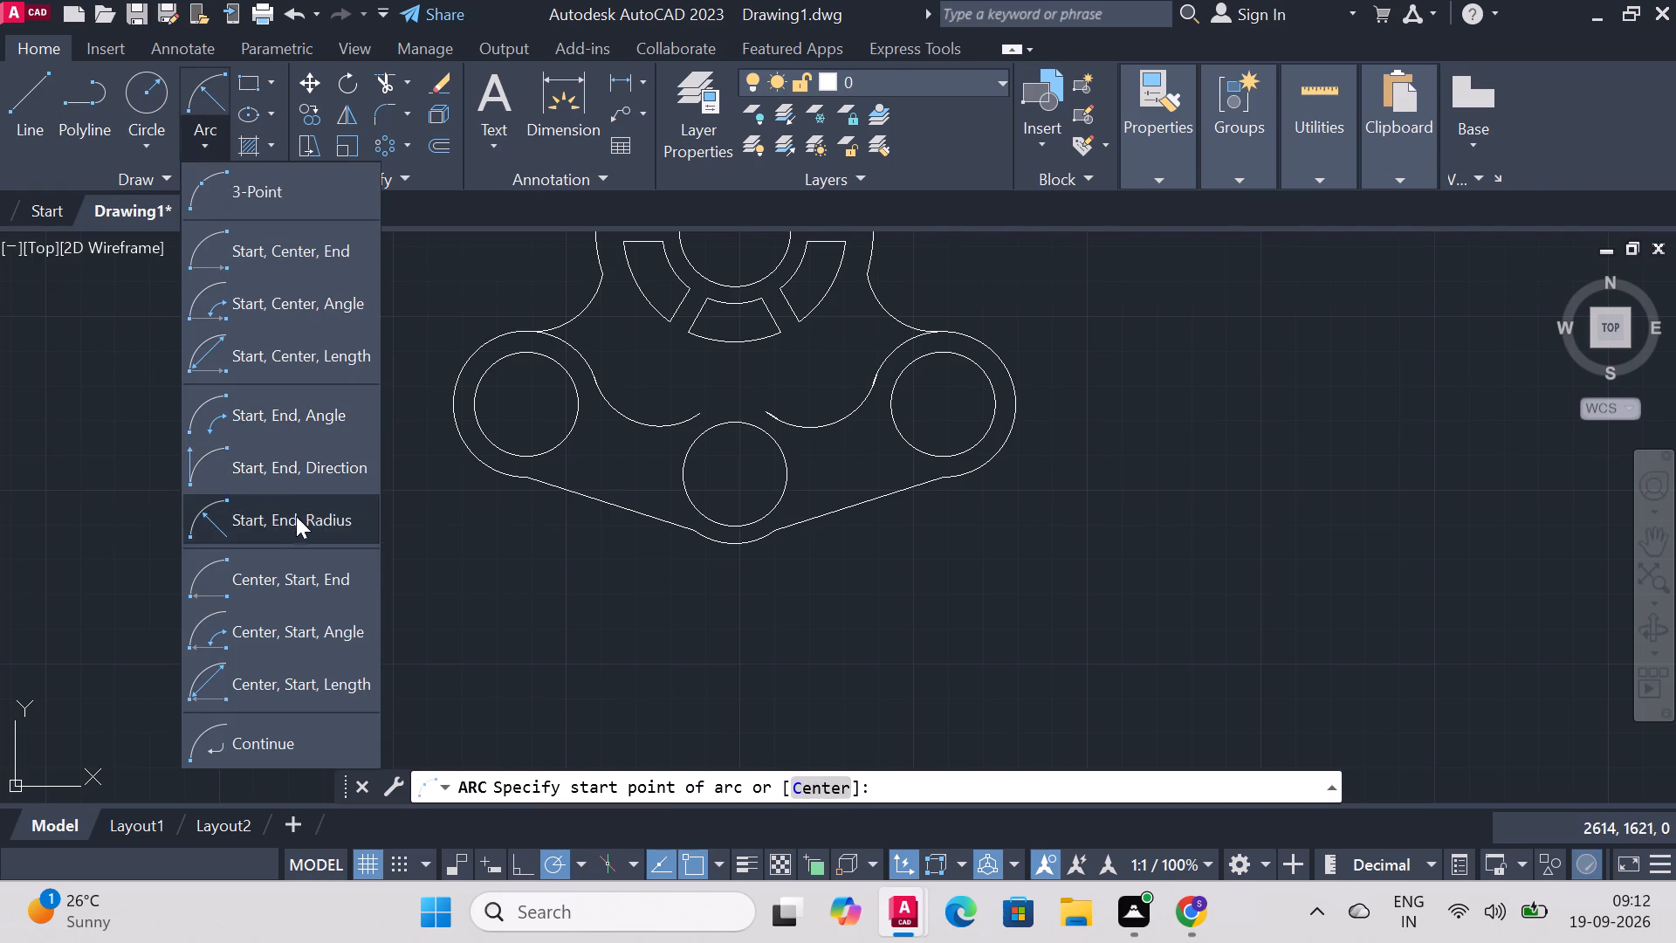
click(296, 517)
click(701, 412)
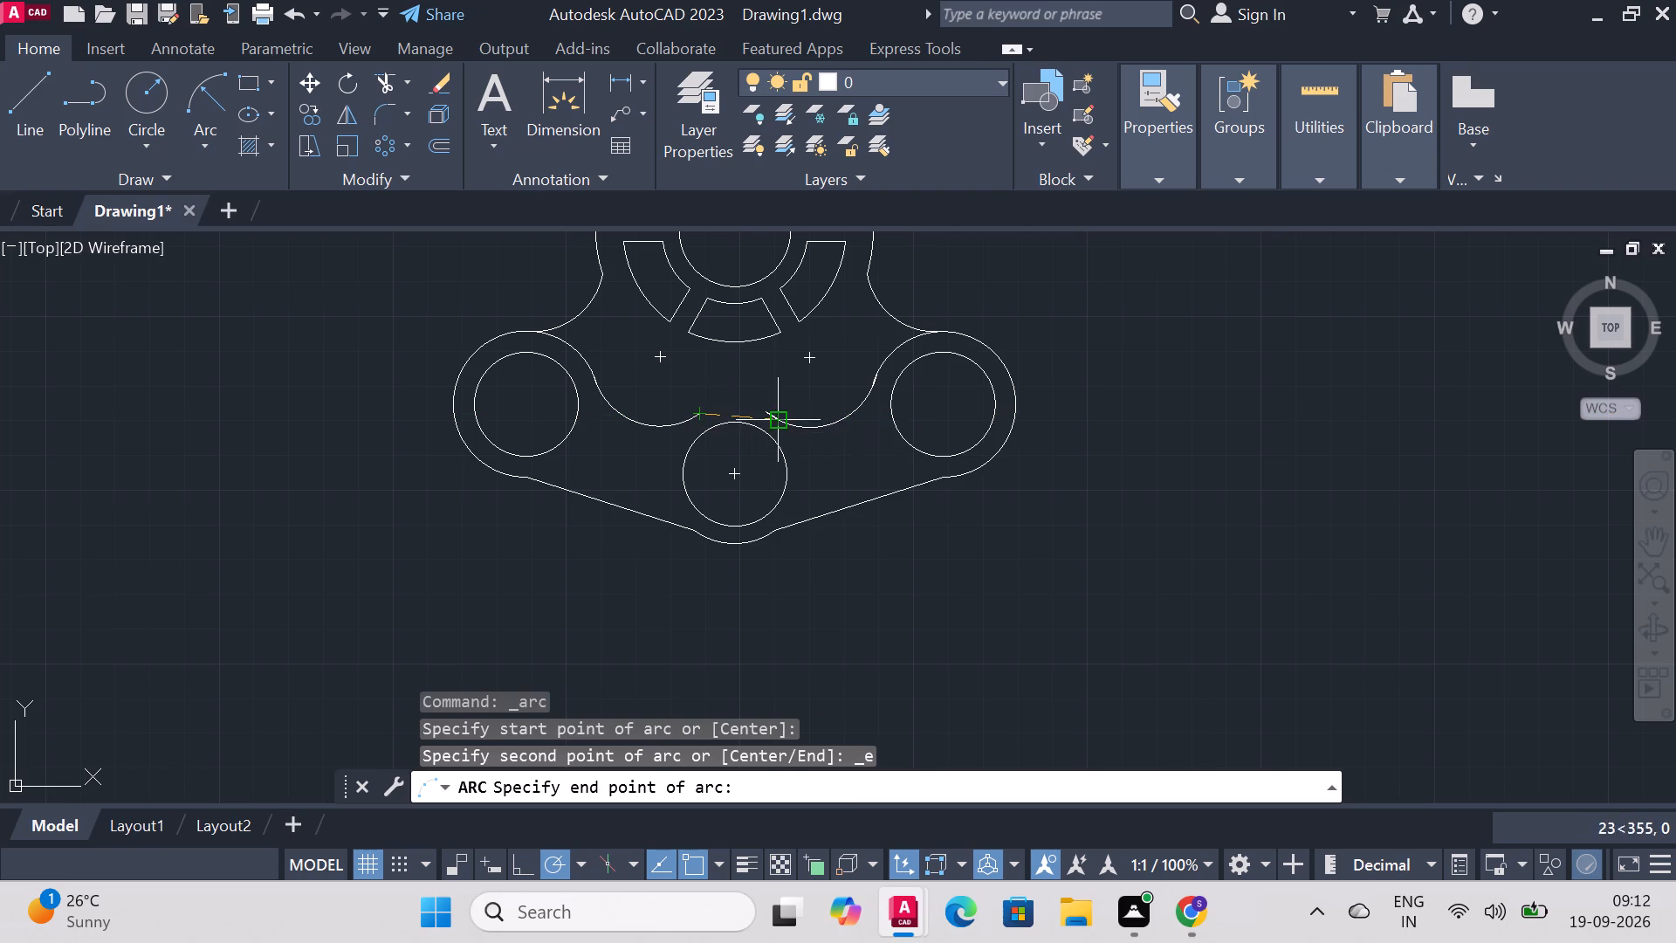
click(766, 410)
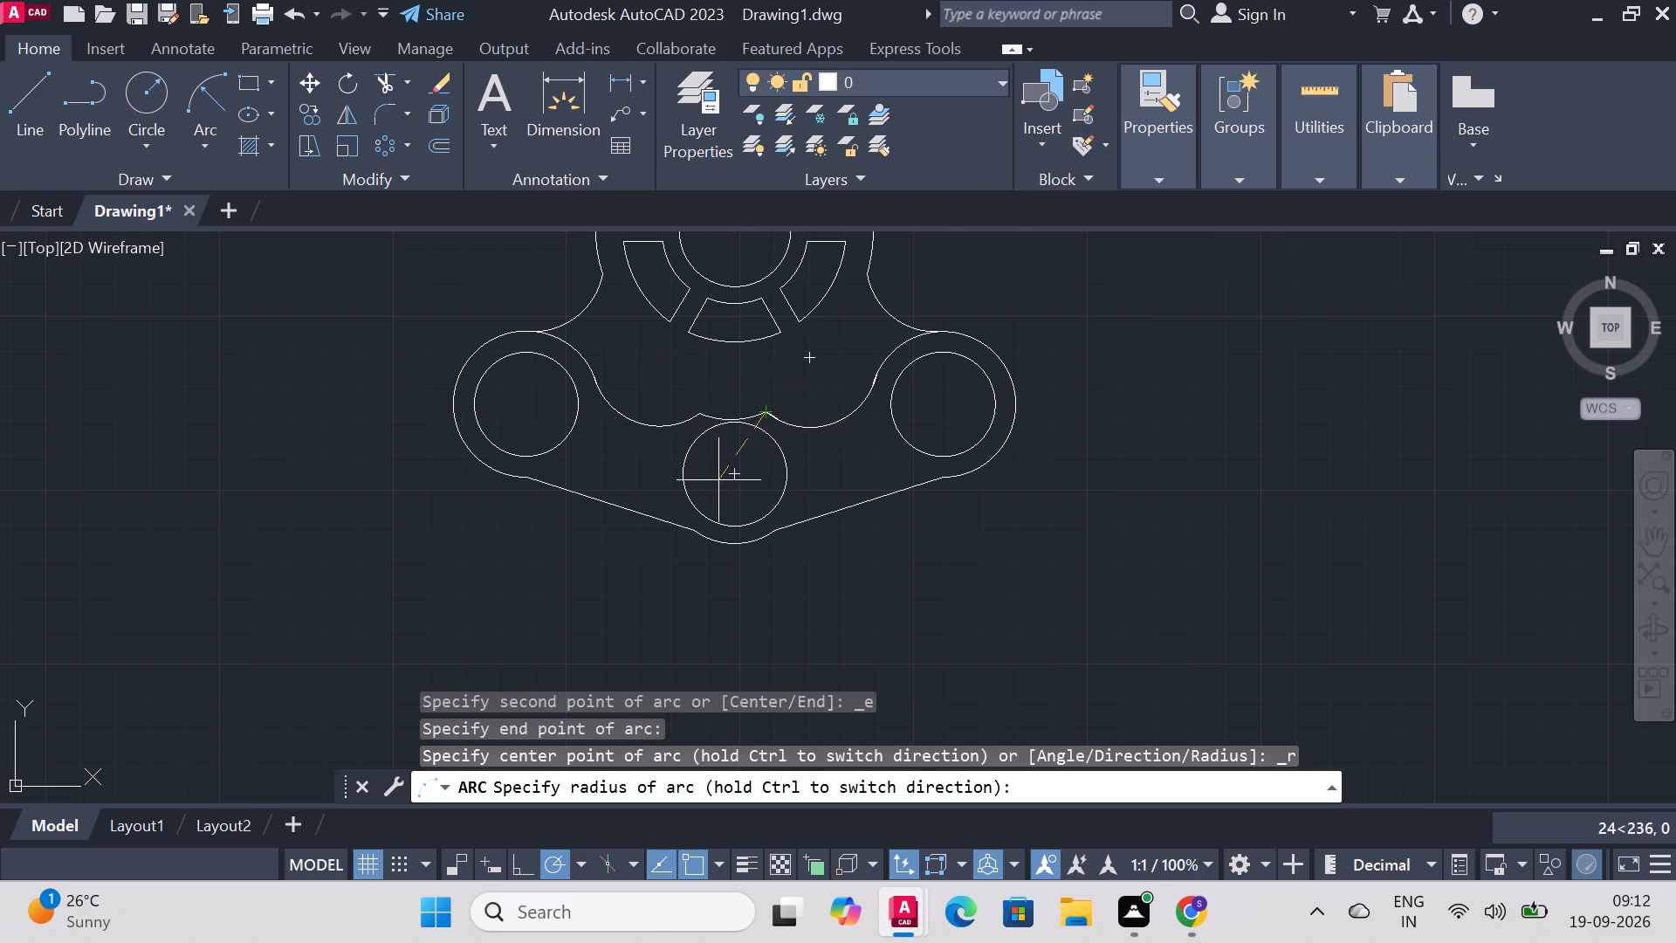
drag(800, 661, 797, 686)
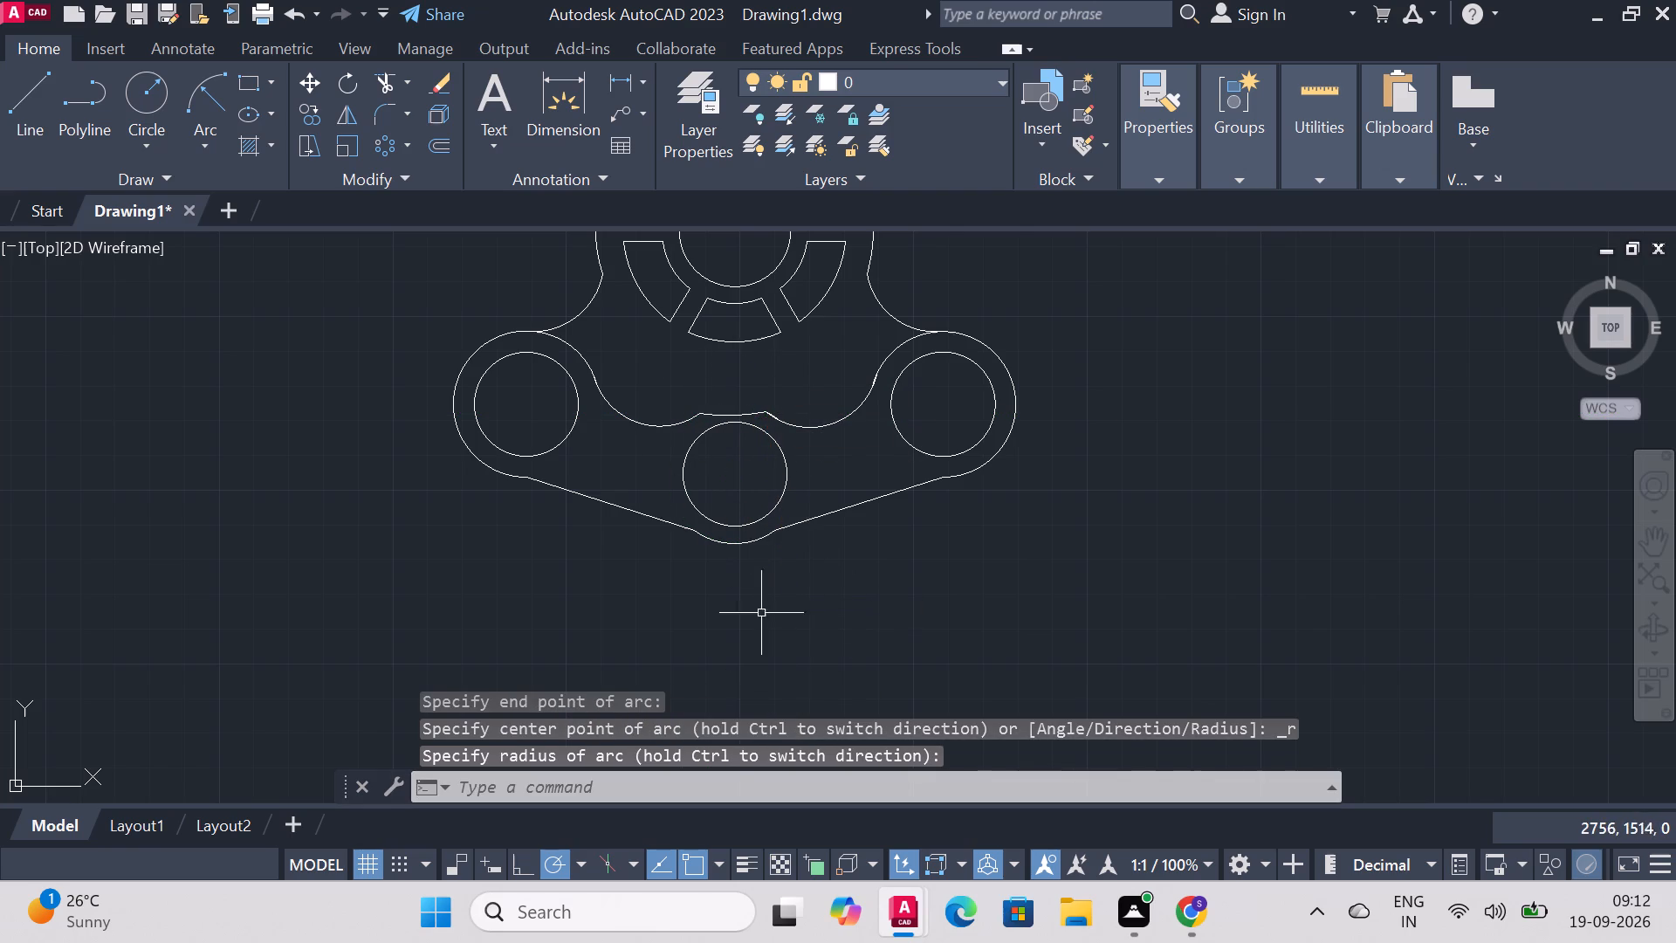
Draw a three-point arc from the right connecting arc's inner end through the left one's, ending 20 units towards the bottom circle's centre.
right_click(248, 496)
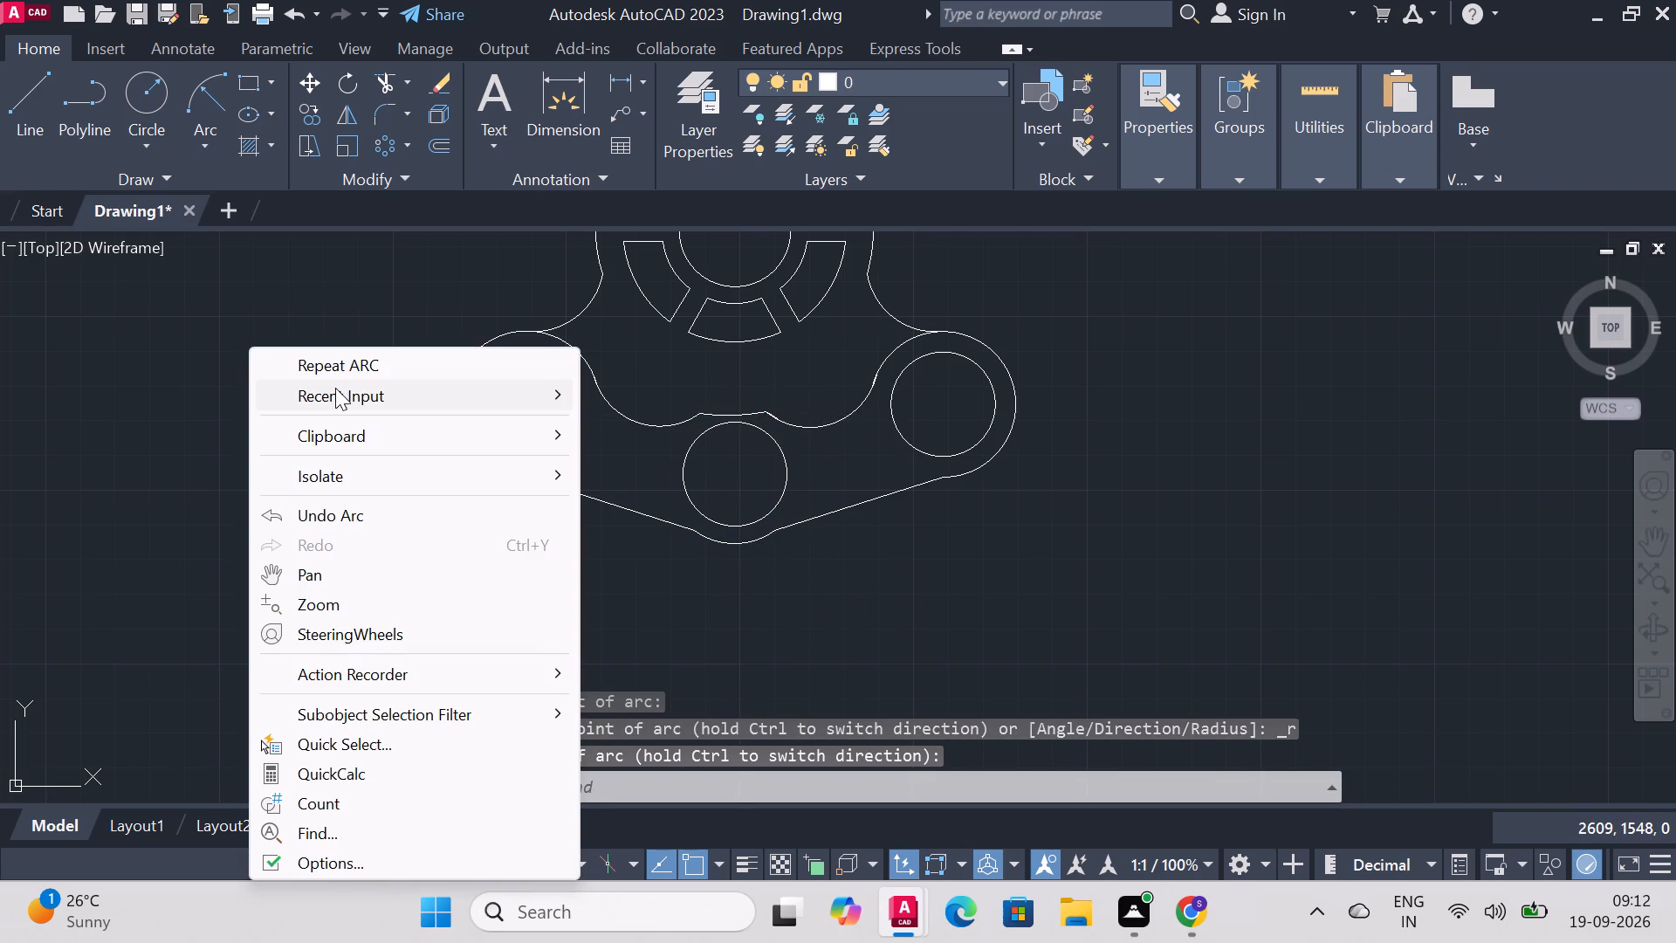
click(335, 367)
click(771, 413)
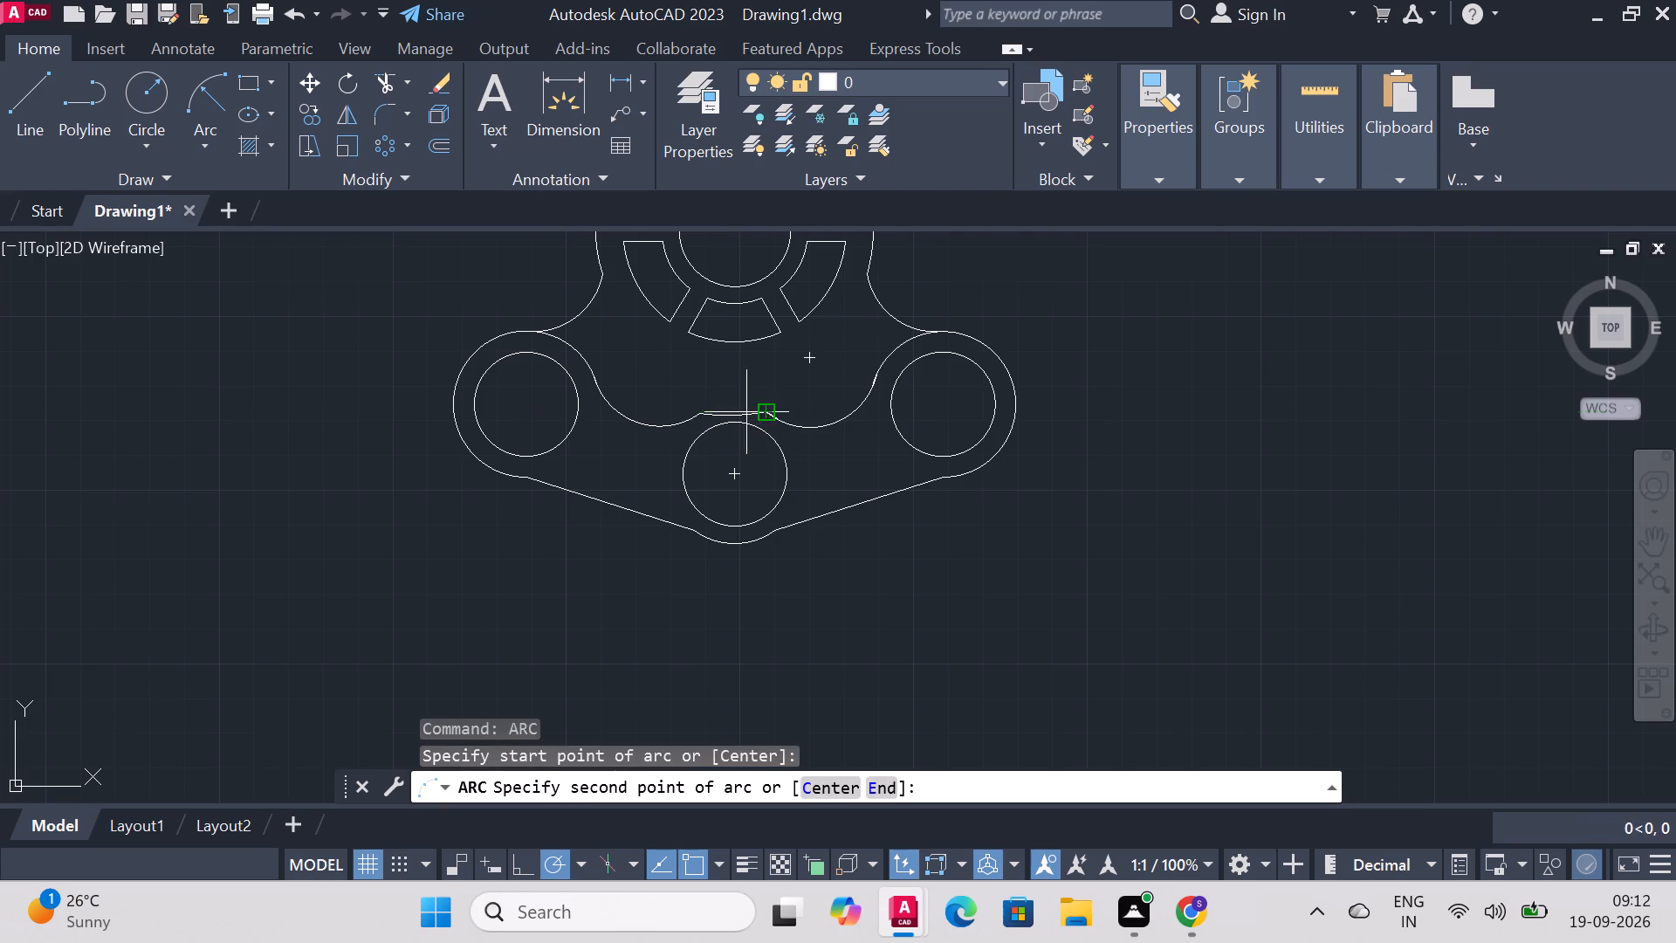
click(704, 416)
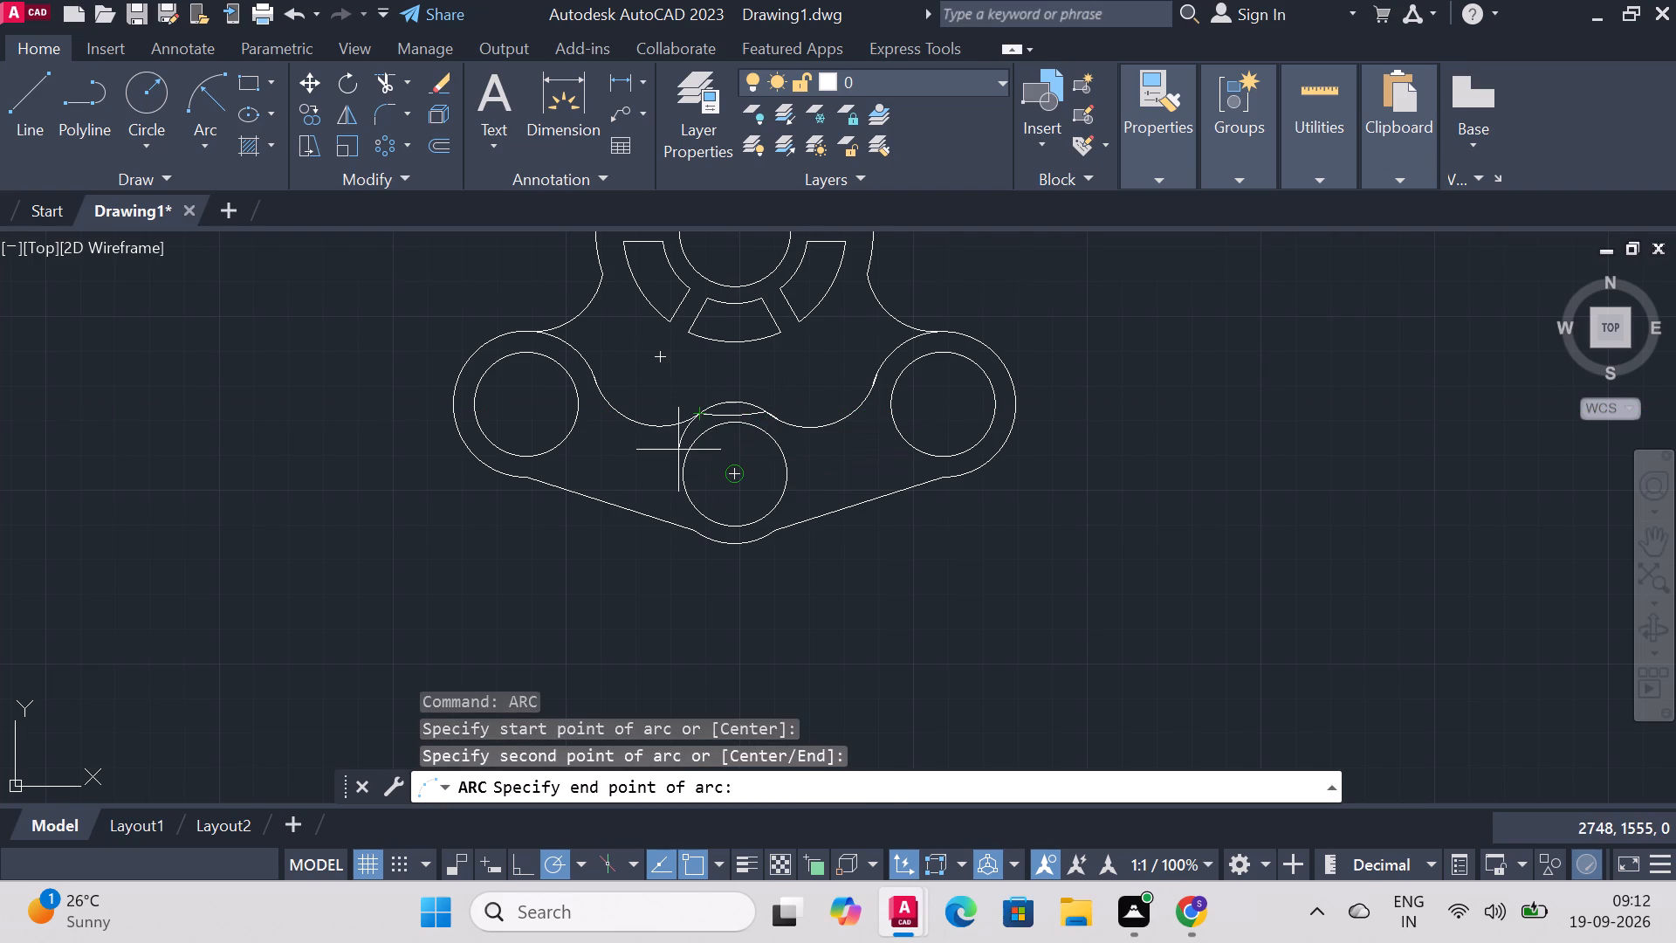
key(r)
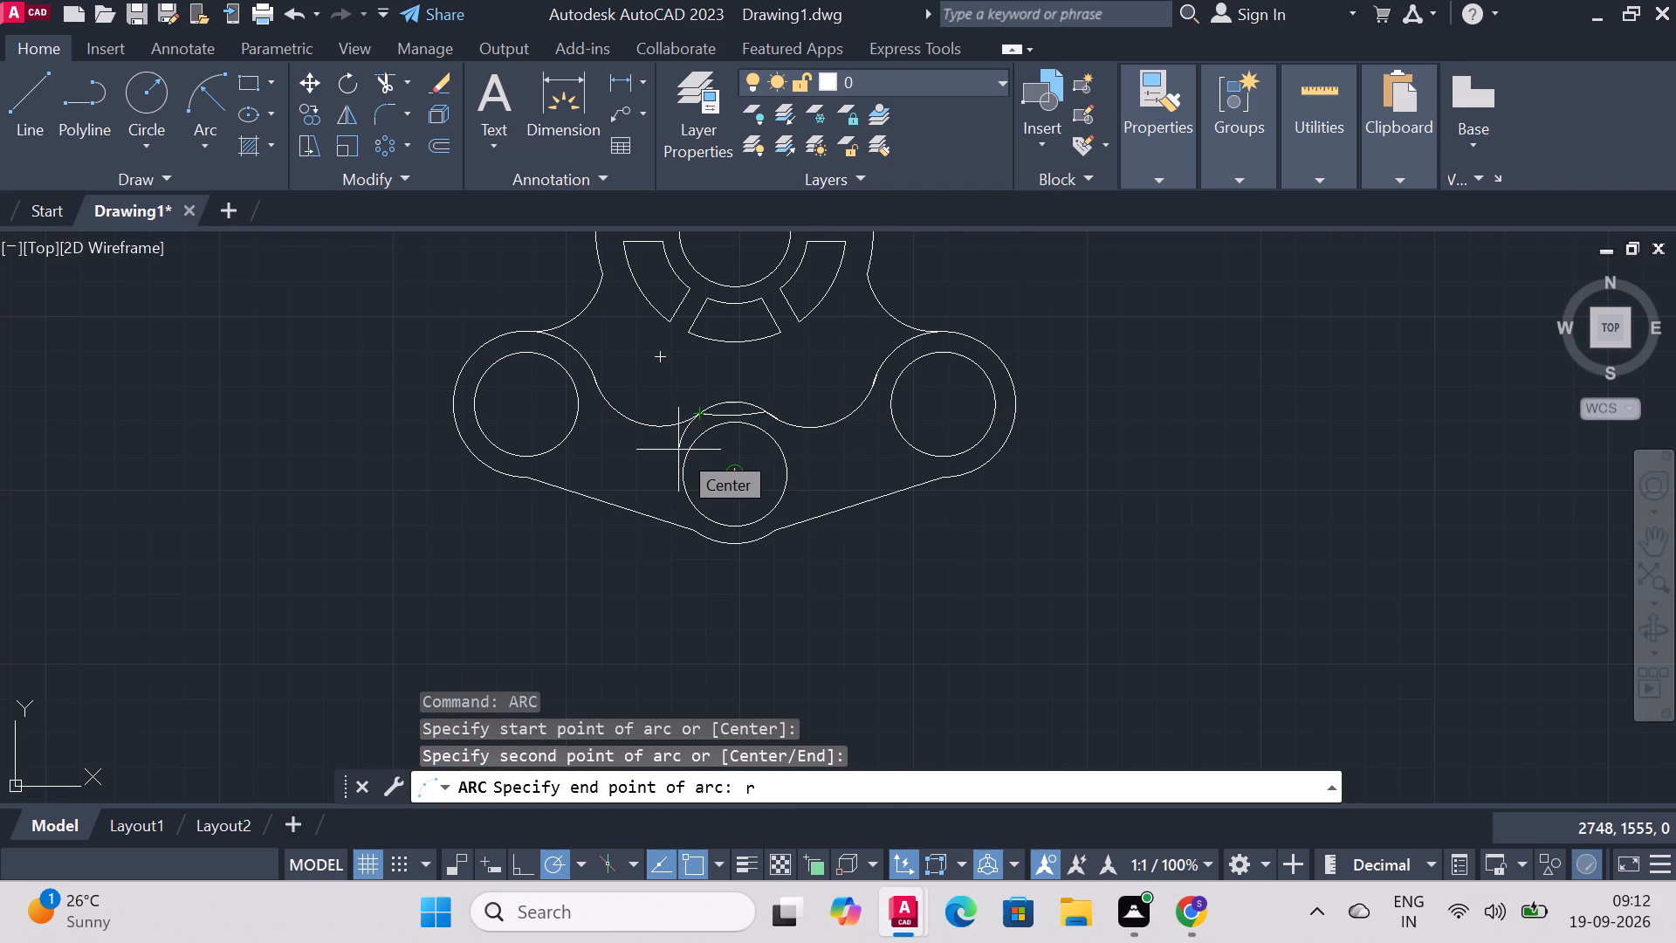
key(Return)
text(20)
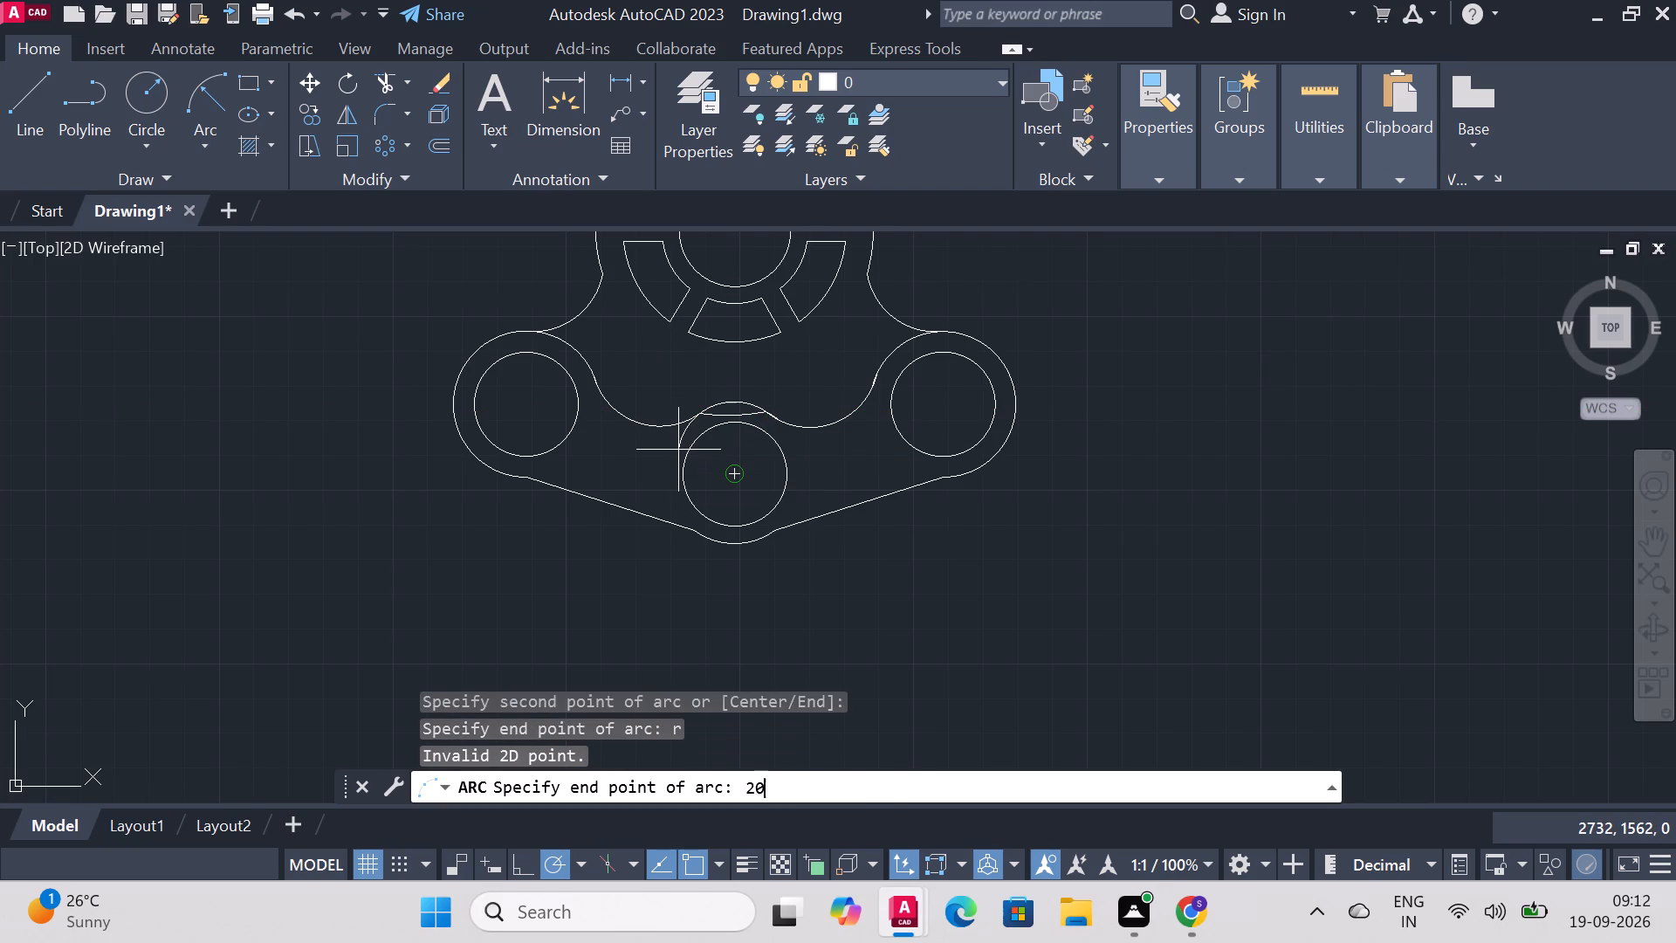
key(Return)
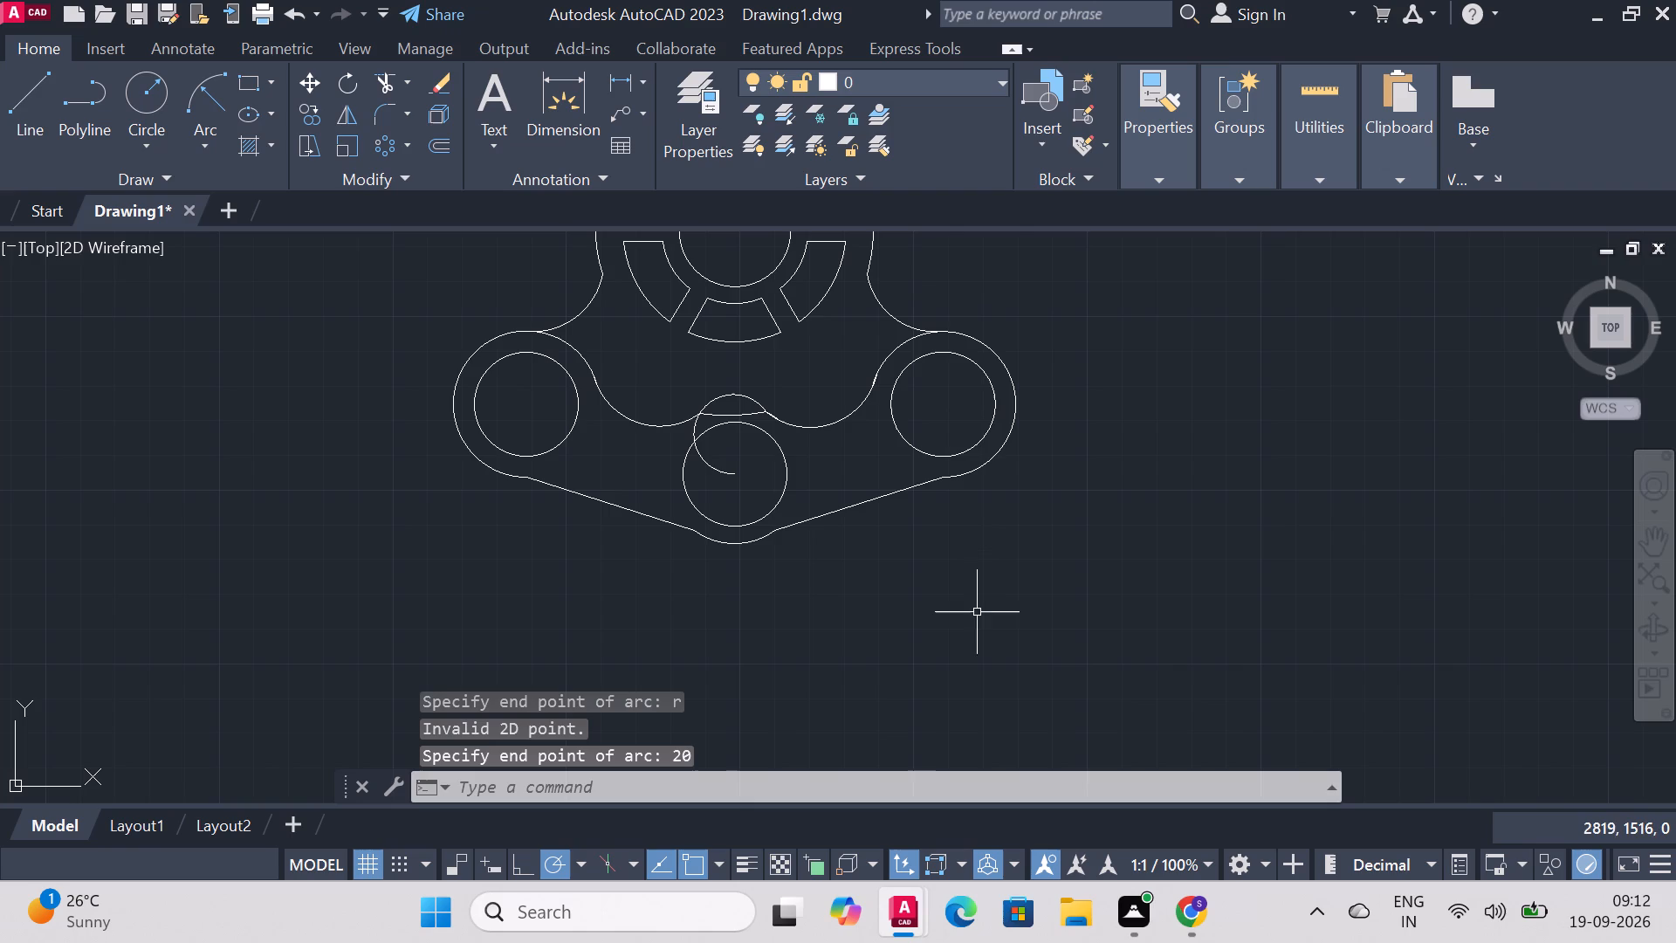
Trim away the shallow arc above the bottom circle and the new arc's tail curling into that circle.
click(381, 72)
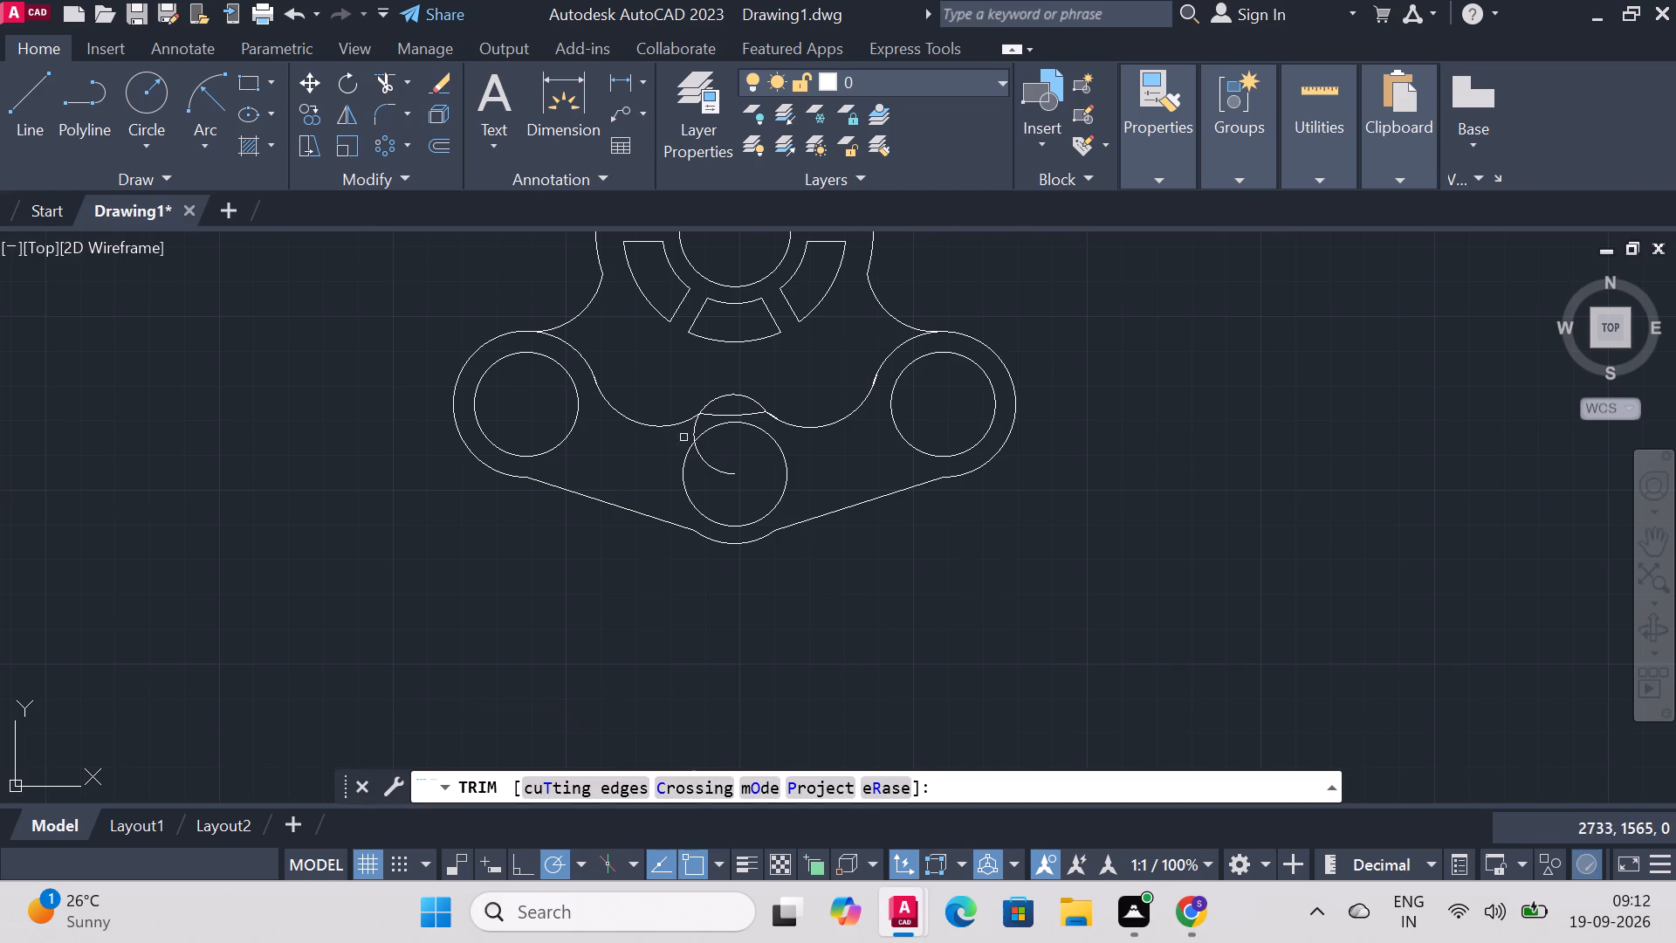
click(733, 414)
click(697, 429)
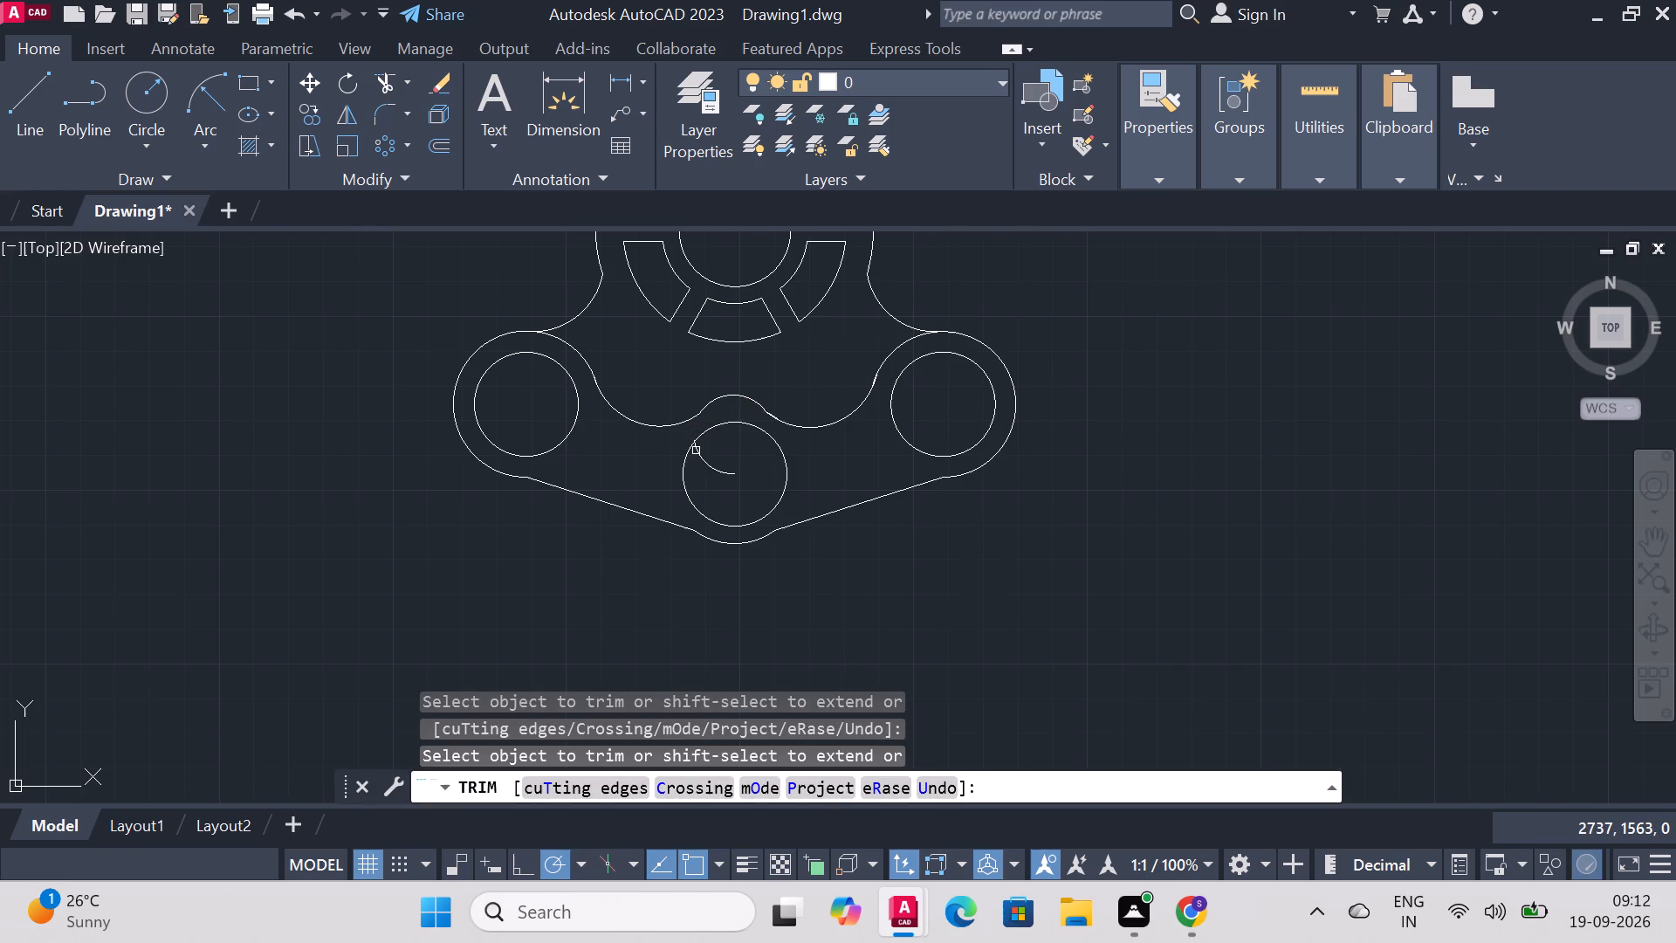
click(697, 453)
Dimension the wheel: centre circle's diameter, the upper-right slot's inner and outer arc radii, and the outer rim's radius.
scroll(819, 376, down, 3)
scroll(666, 300, up, 2)
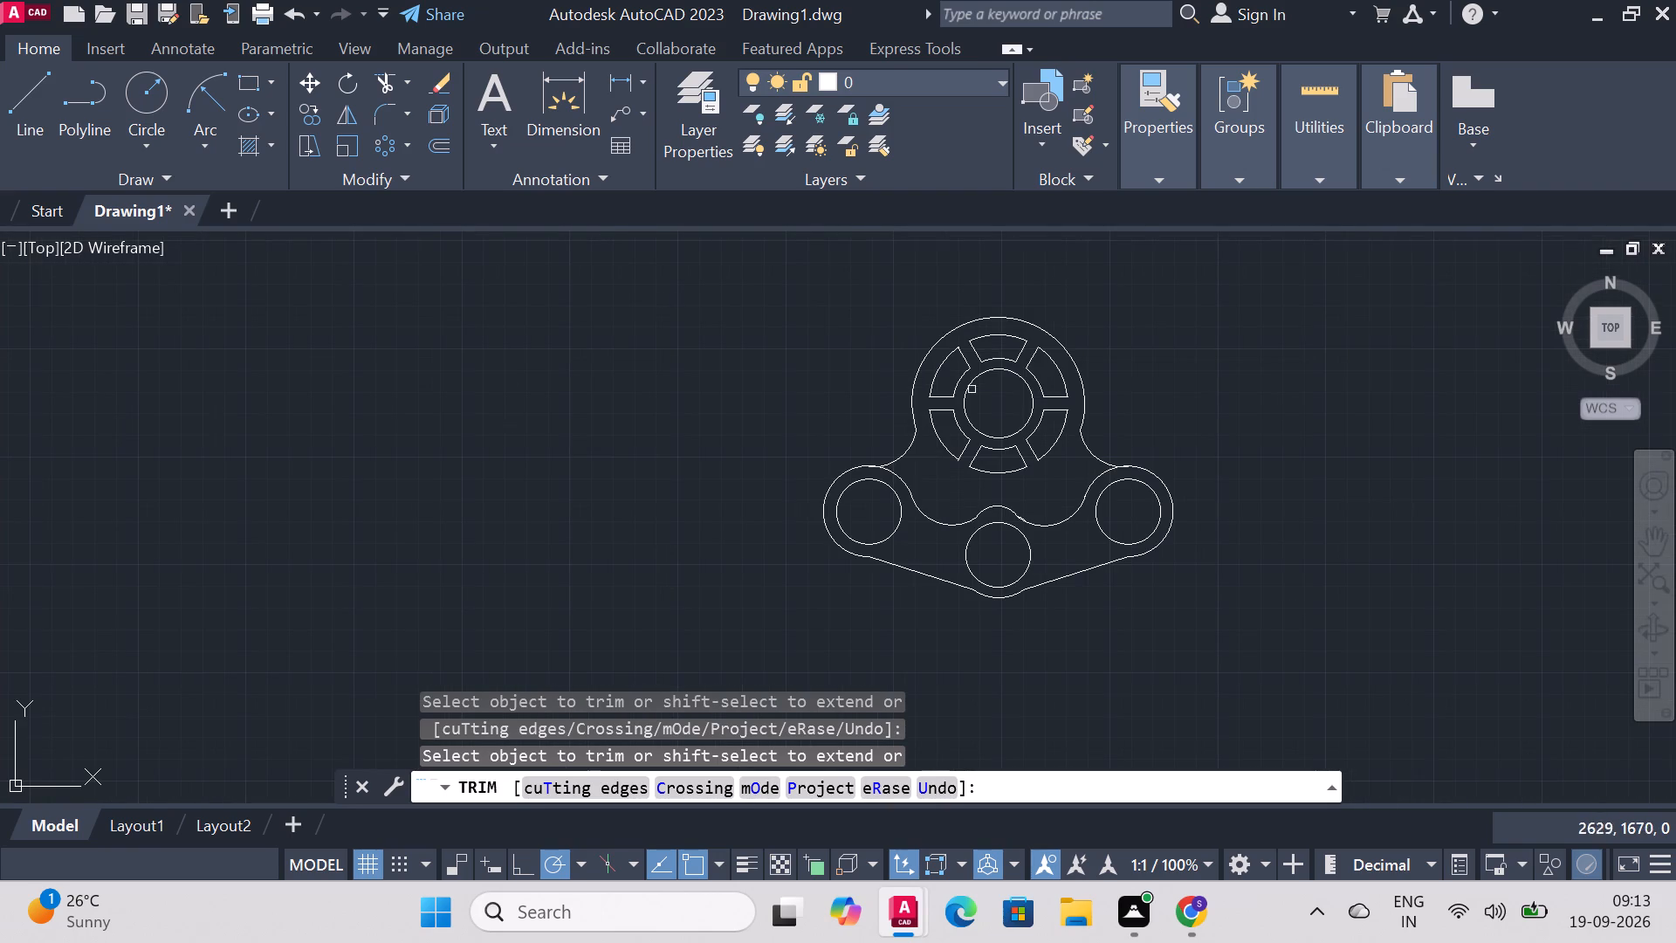
click(556, 100)
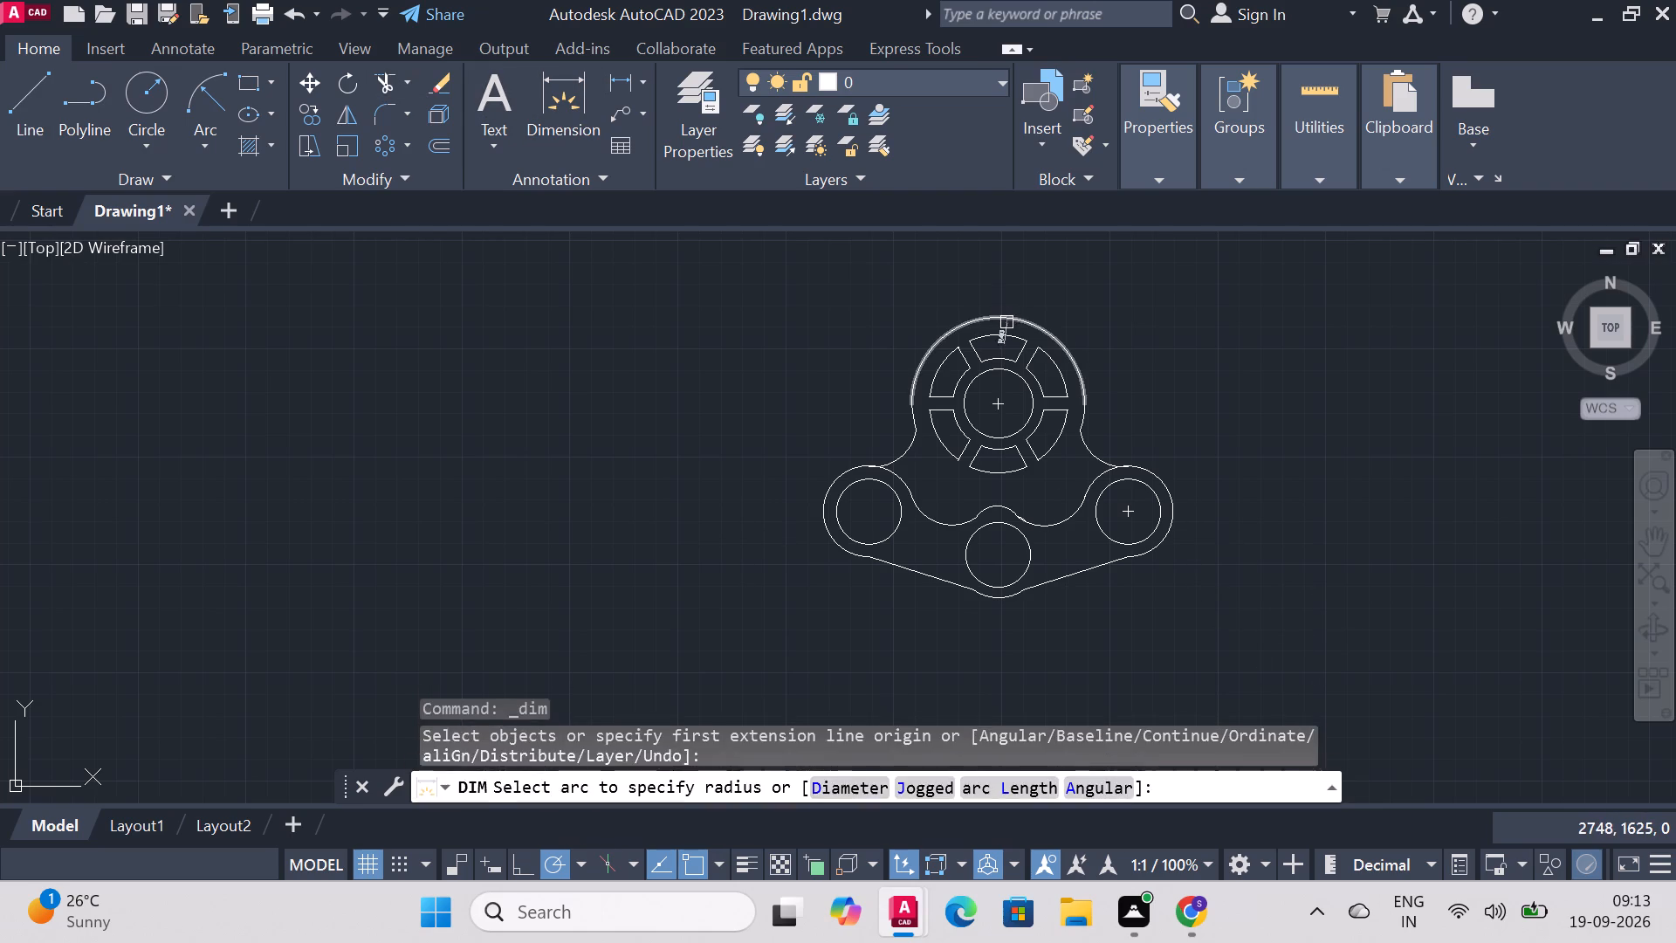
scroll(1009, 314, up, 2)
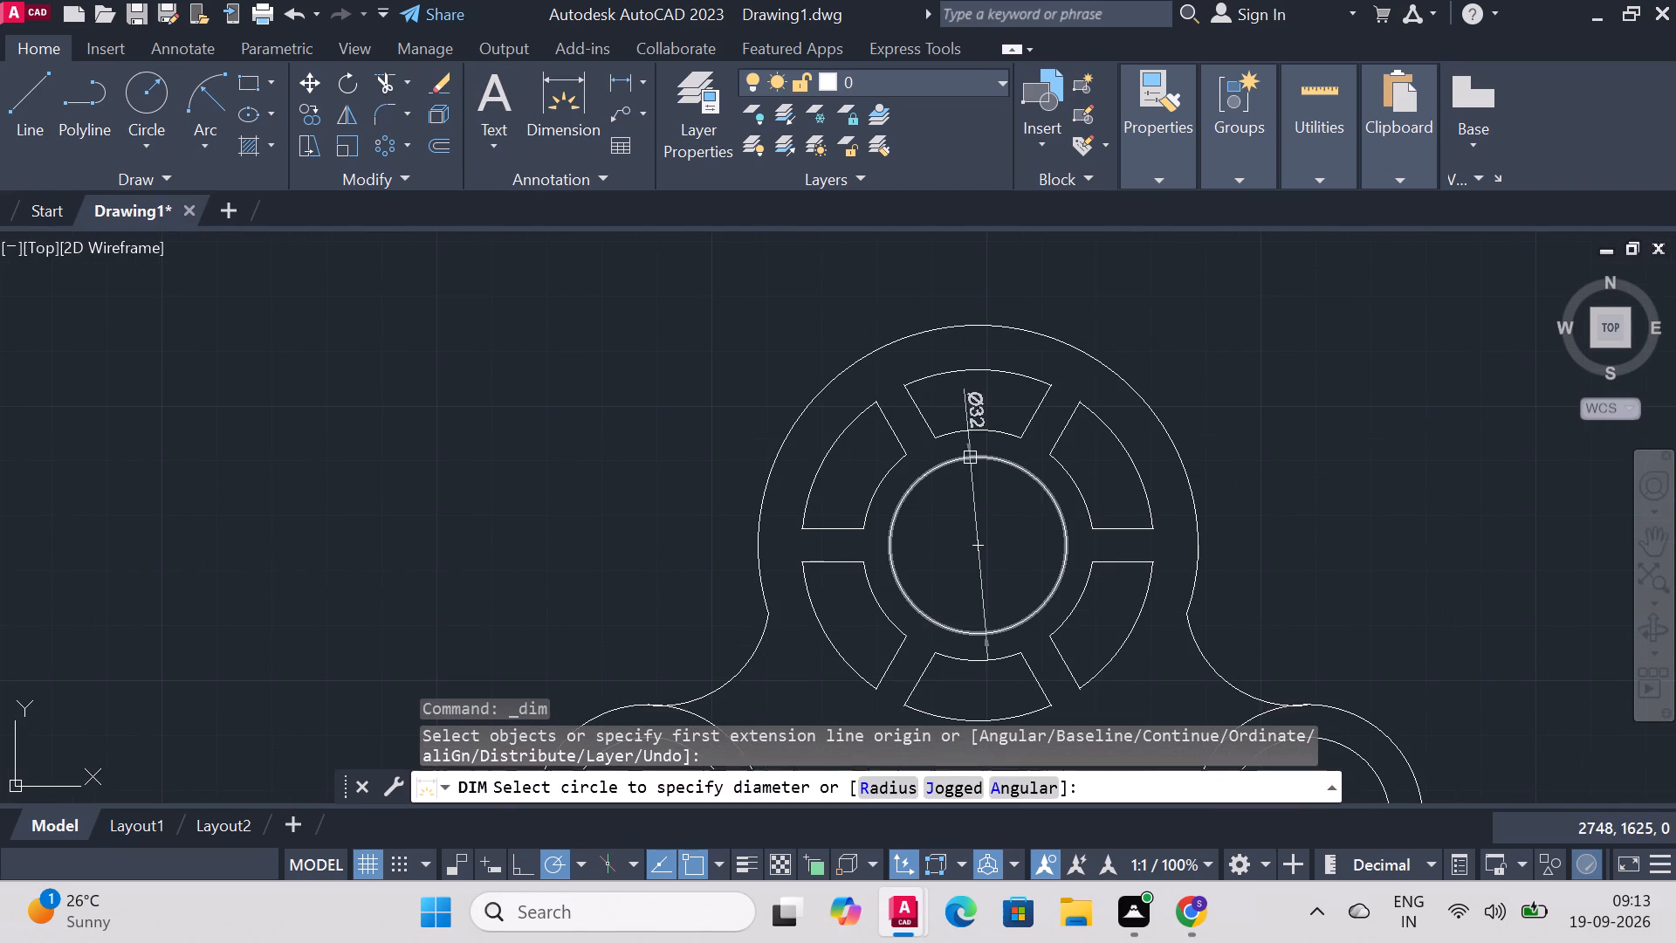
click(1029, 470)
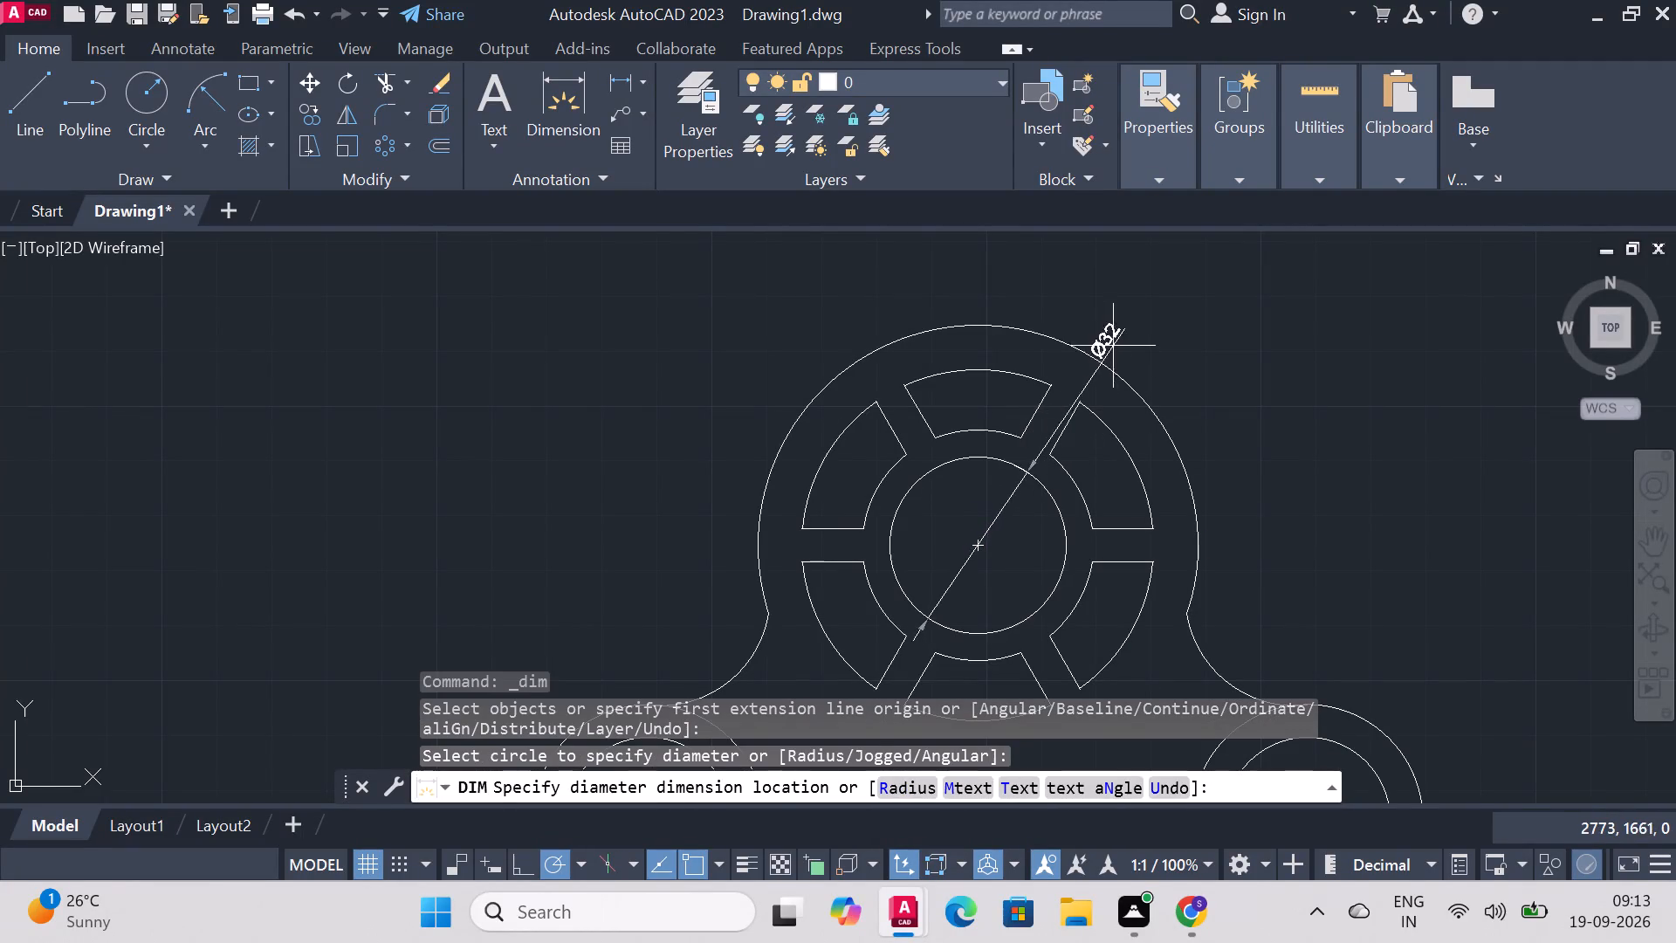
click(1109, 317)
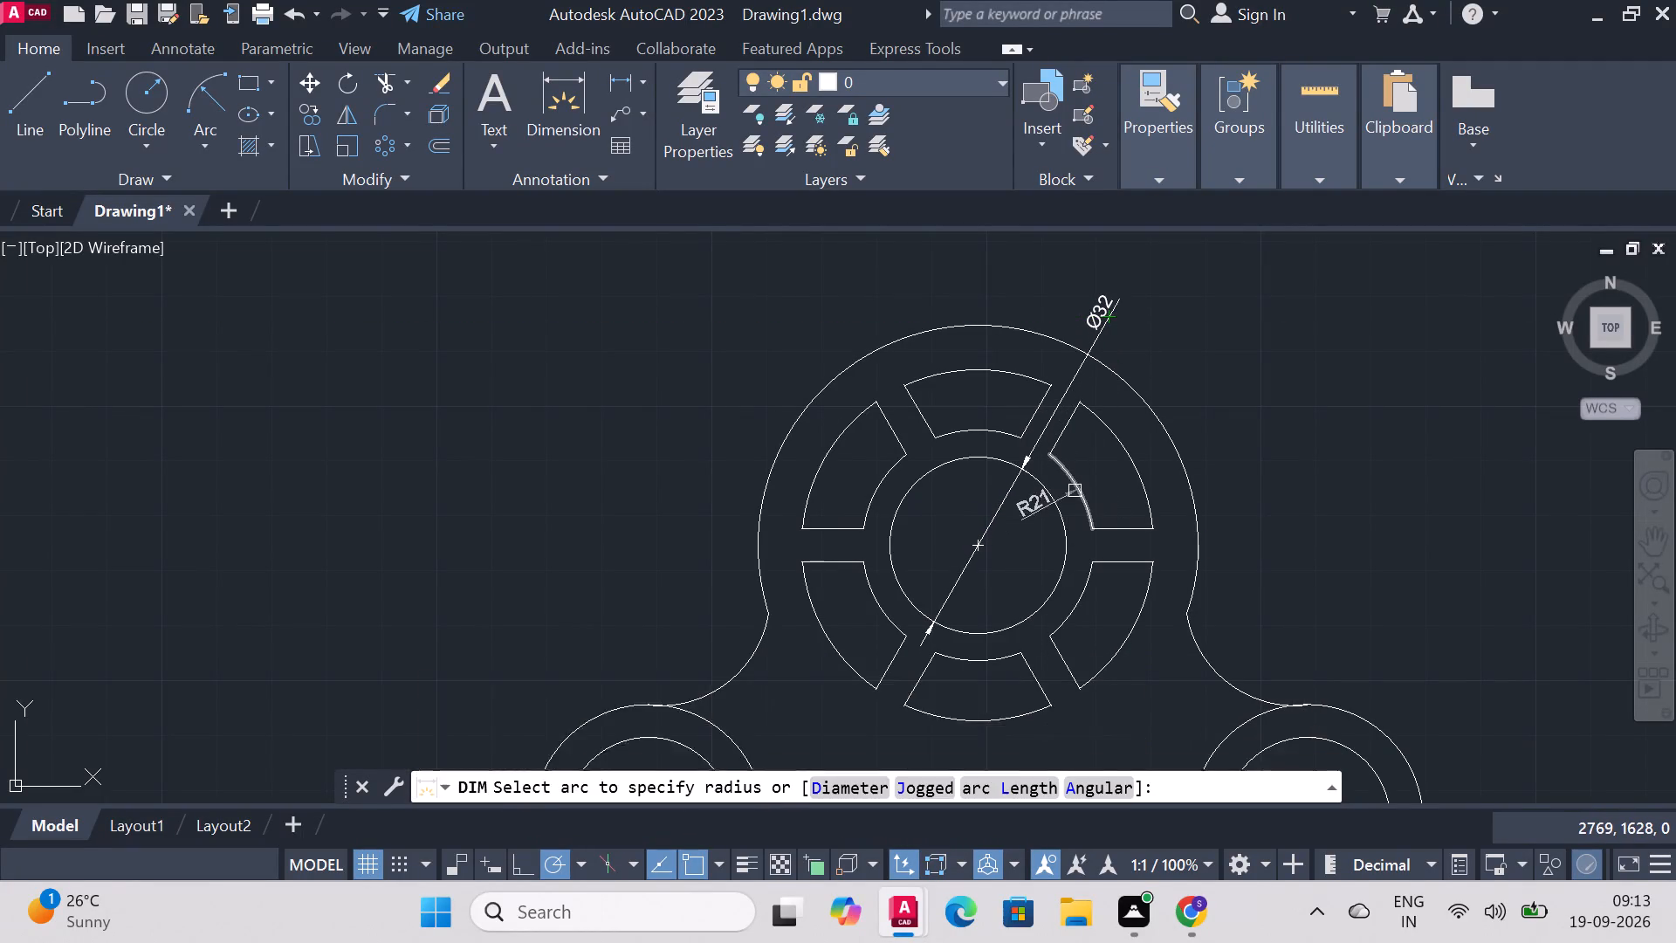
click(1080, 486)
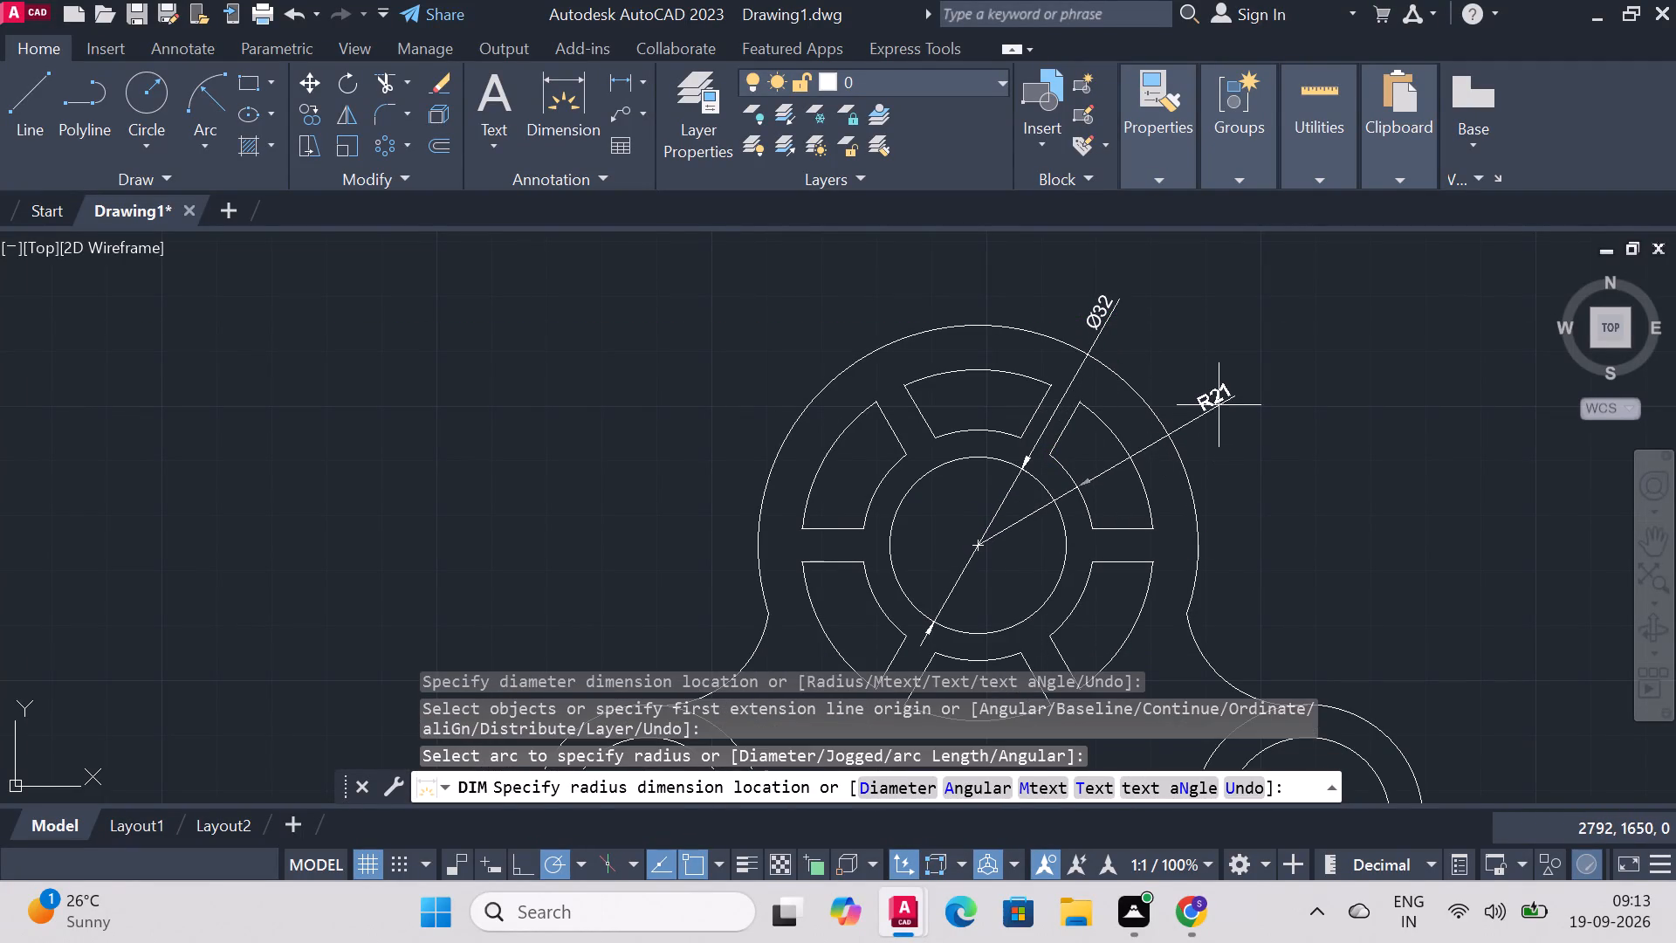
click(1202, 387)
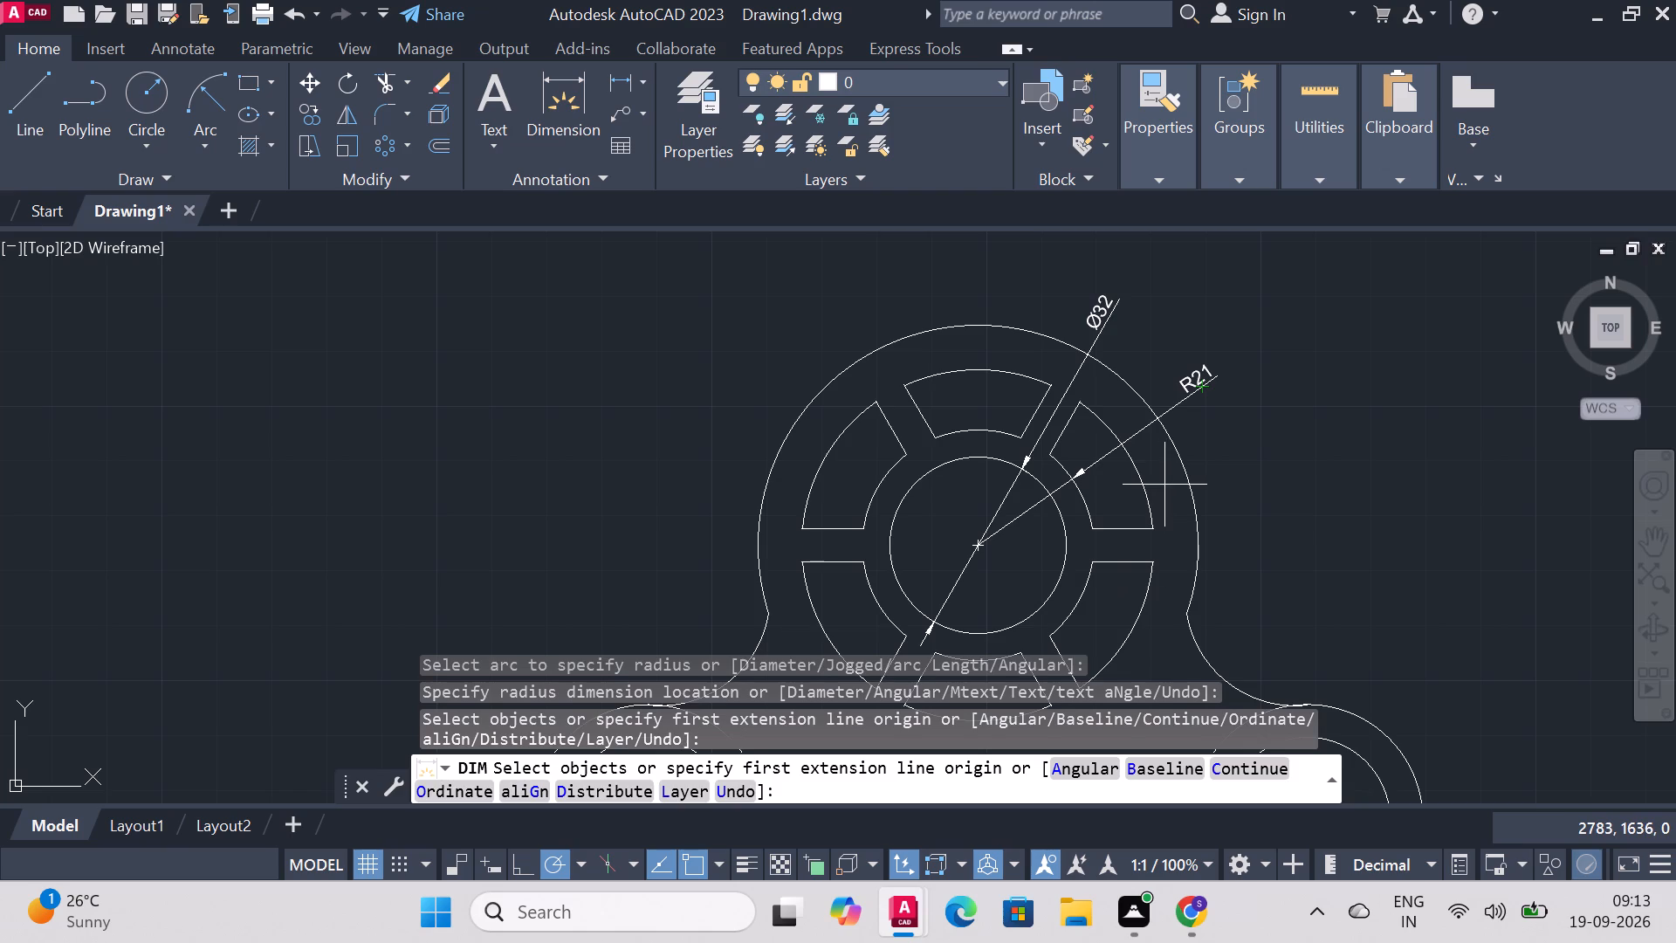
click(1140, 487)
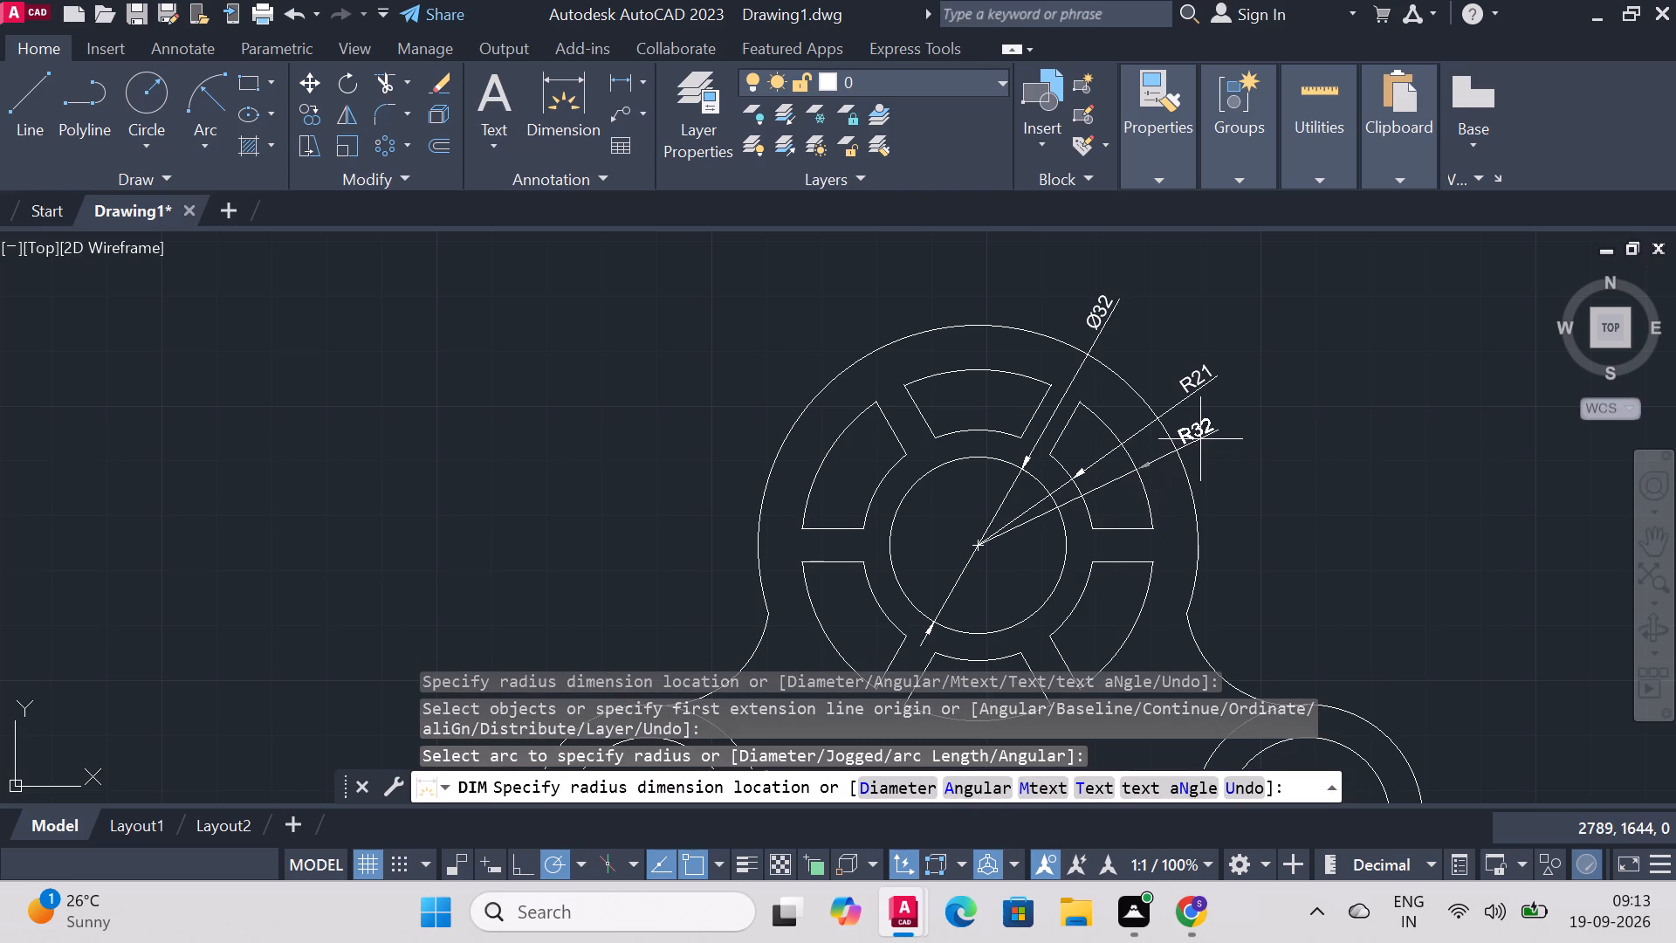
click(1229, 428)
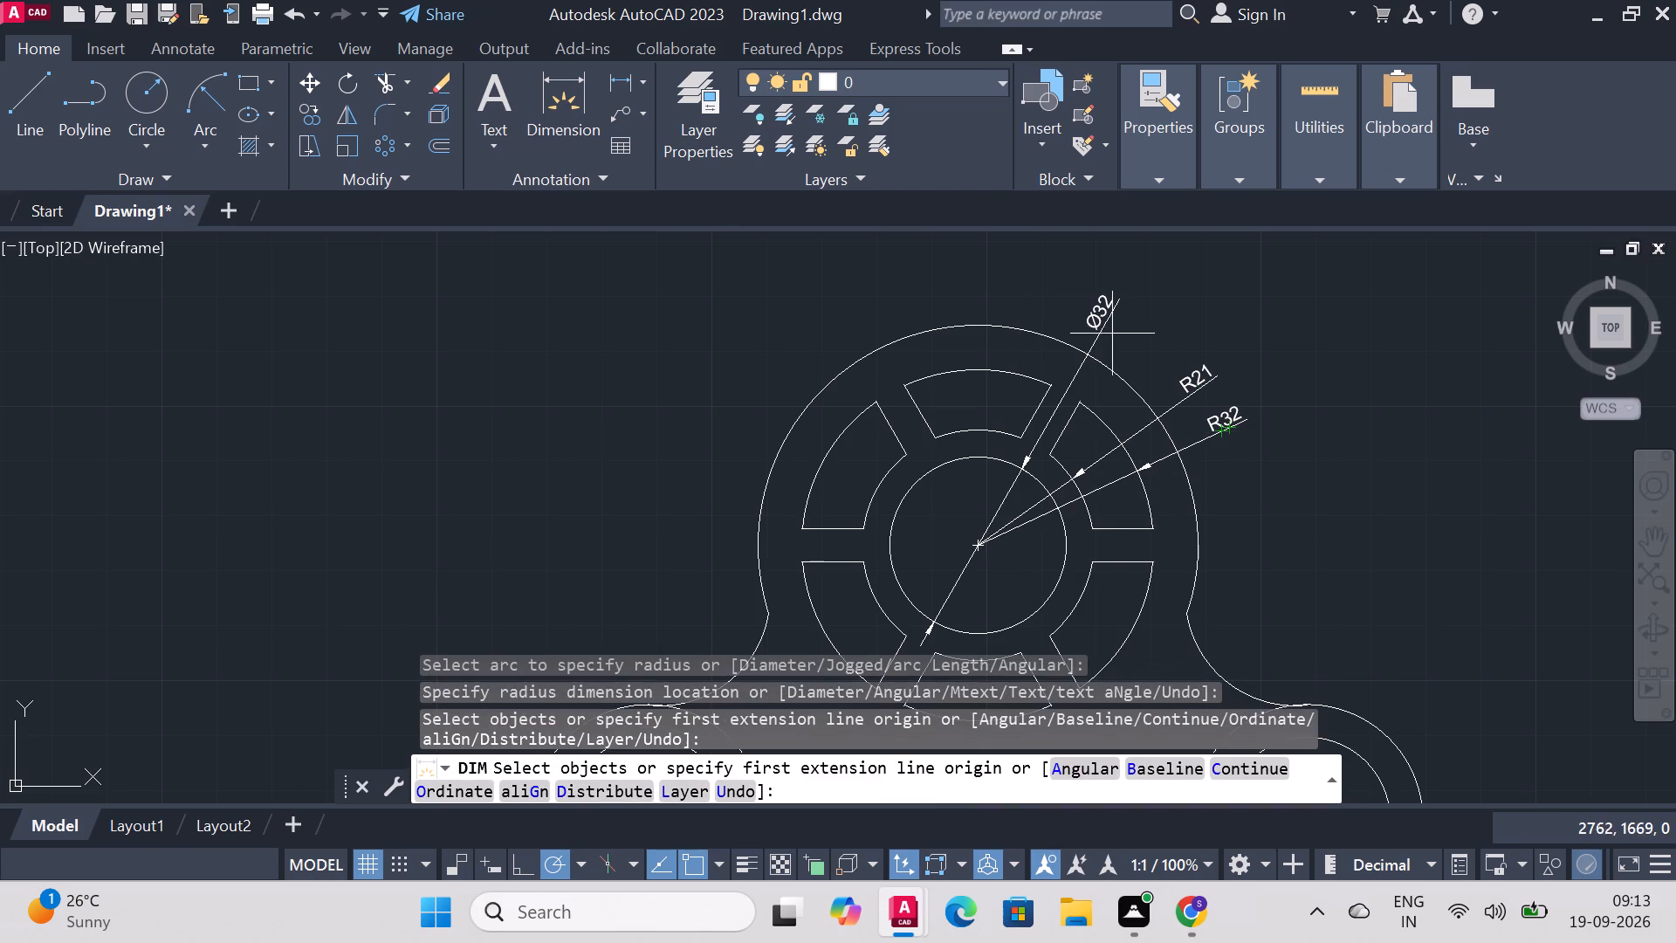
click(1126, 381)
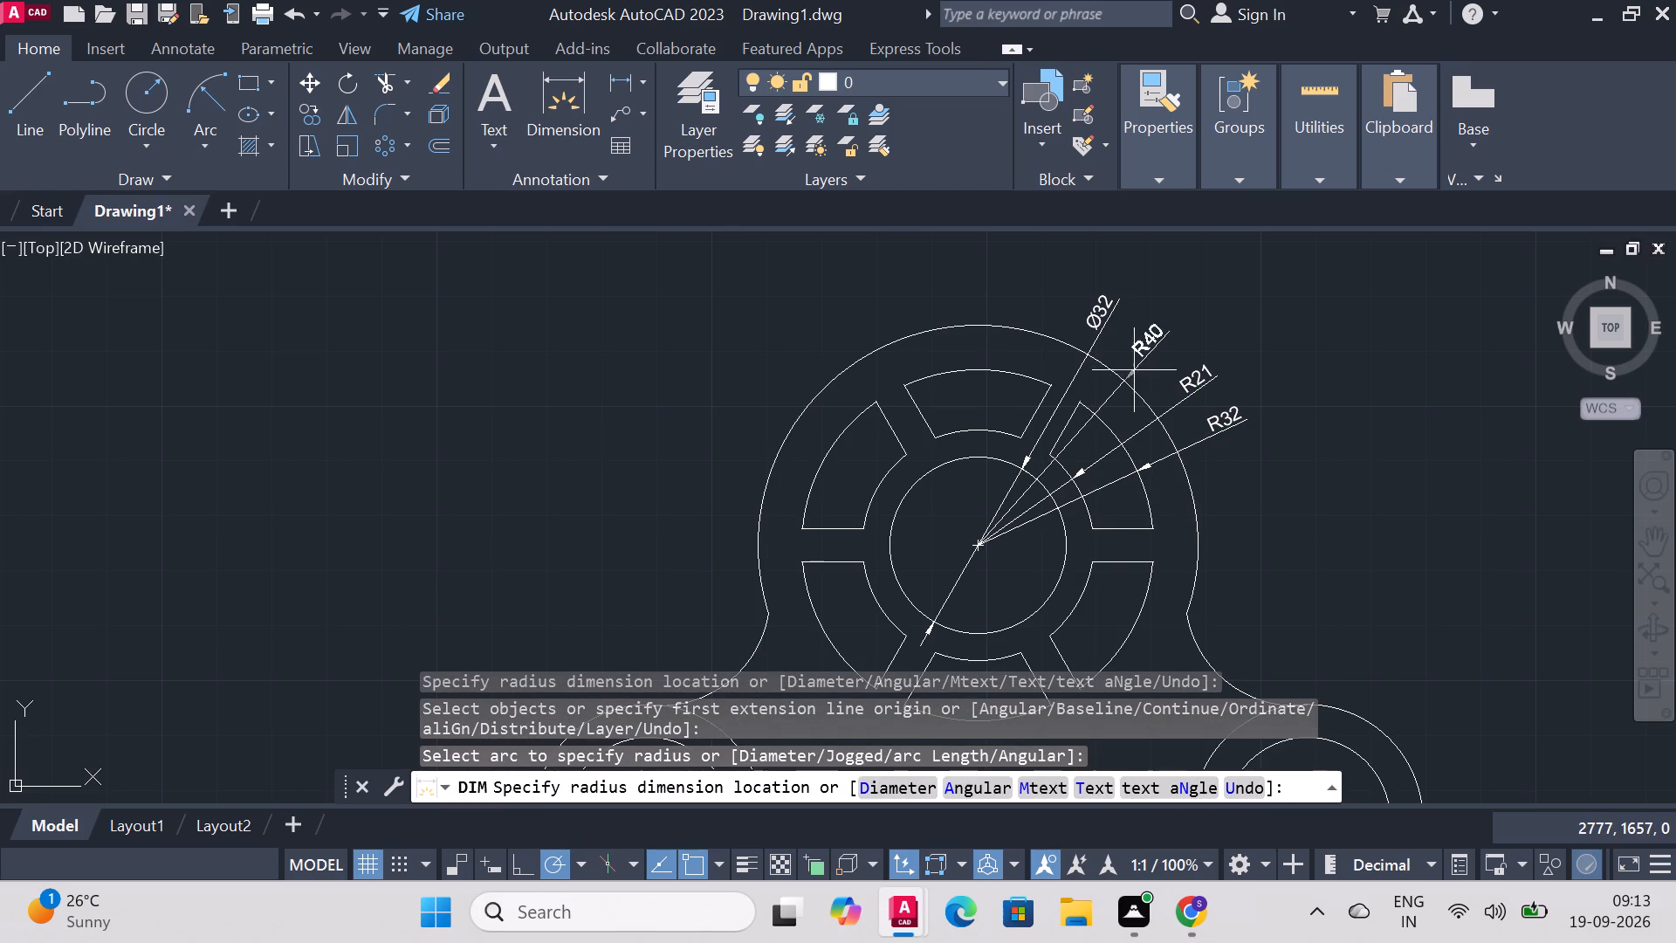
click(1144, 360)
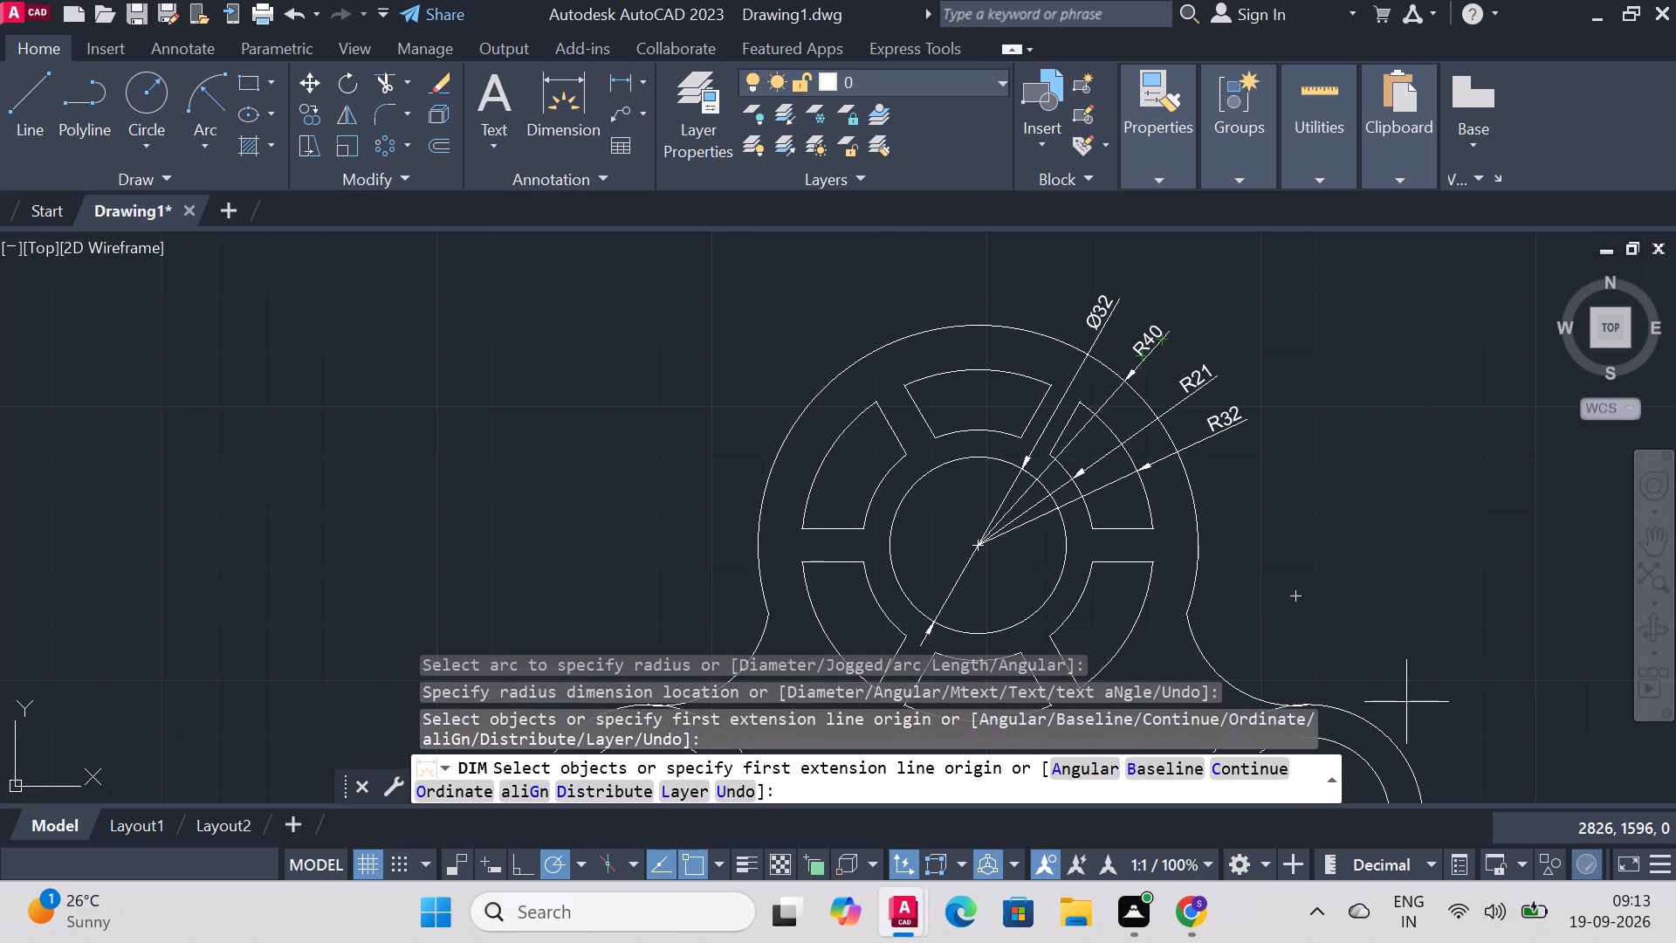
Dimension the radius of the right lower connecting arc and the diameter of the left corner's inner circle.
scroll(1076, 473, down, 2)
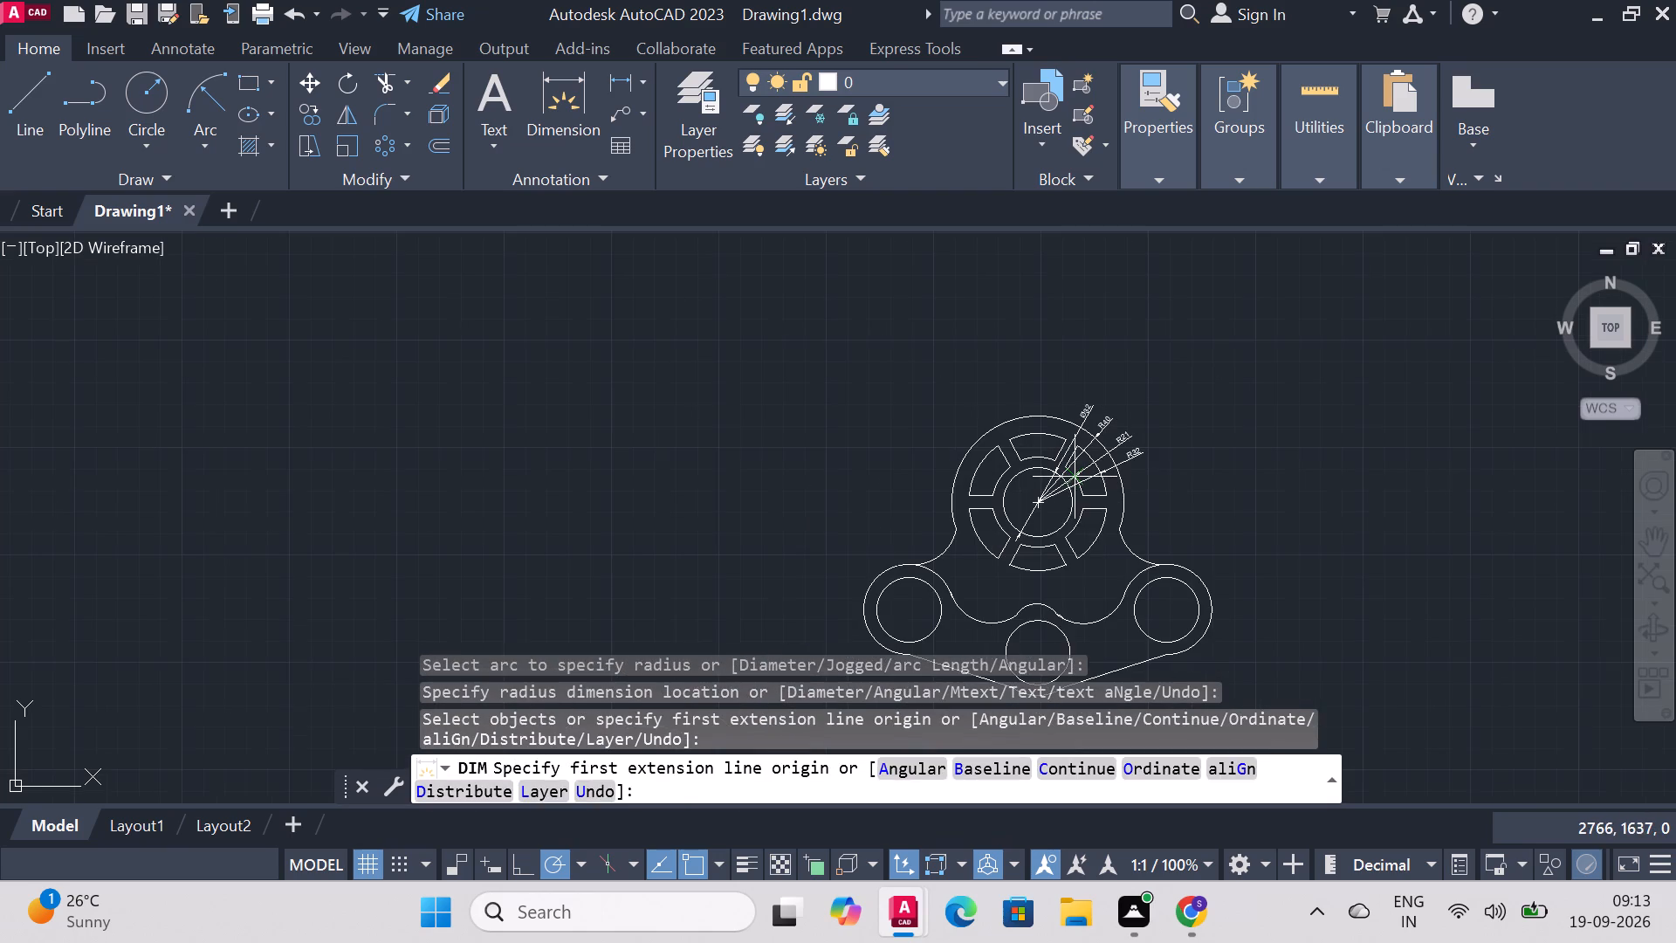
scroll(1082, 642, down, 2)
scroll(1081, 672, up, 3)
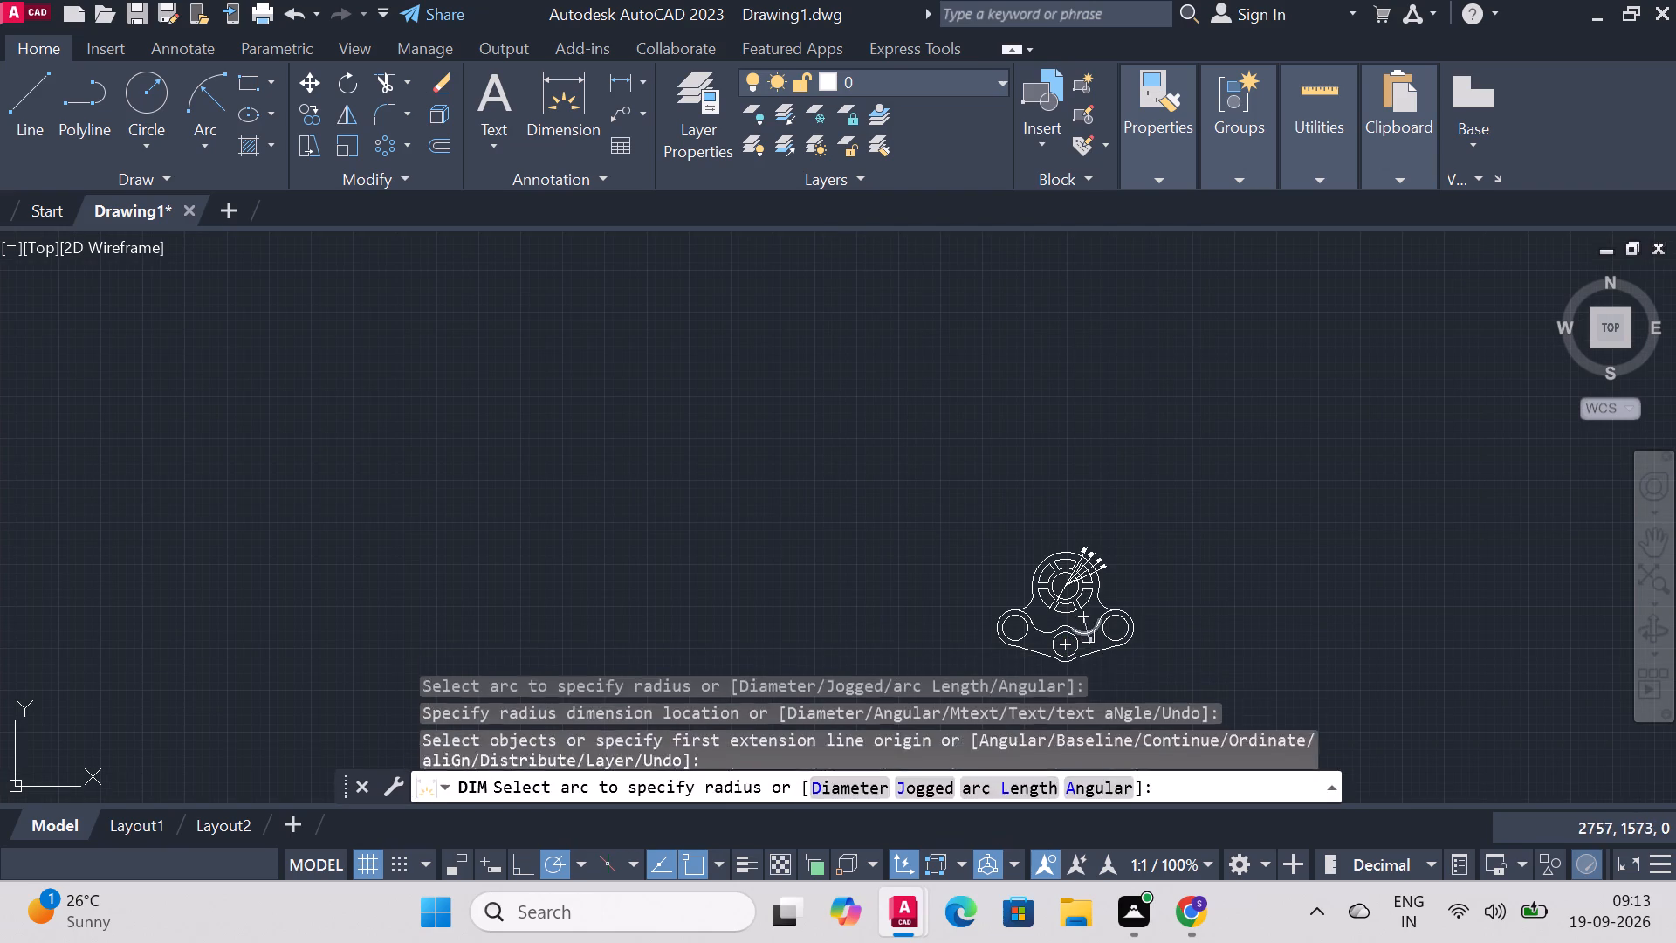
scroll(1089, 648, up, 6)
scroll(1087, 412, down, 2)
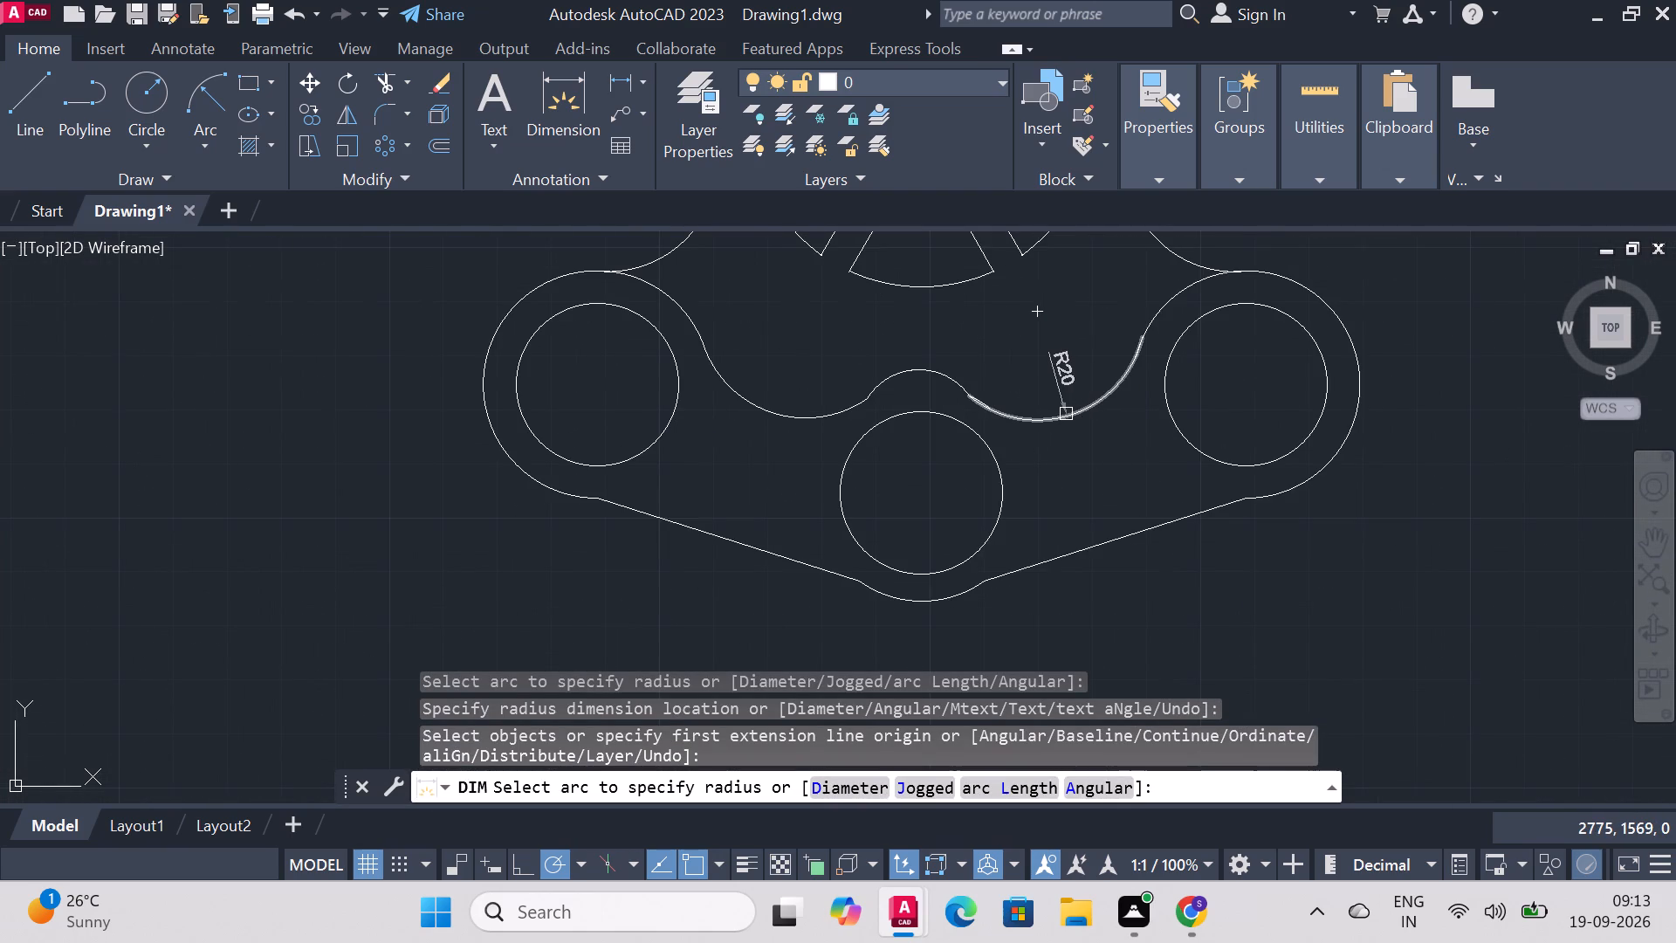
click(1066, 414)
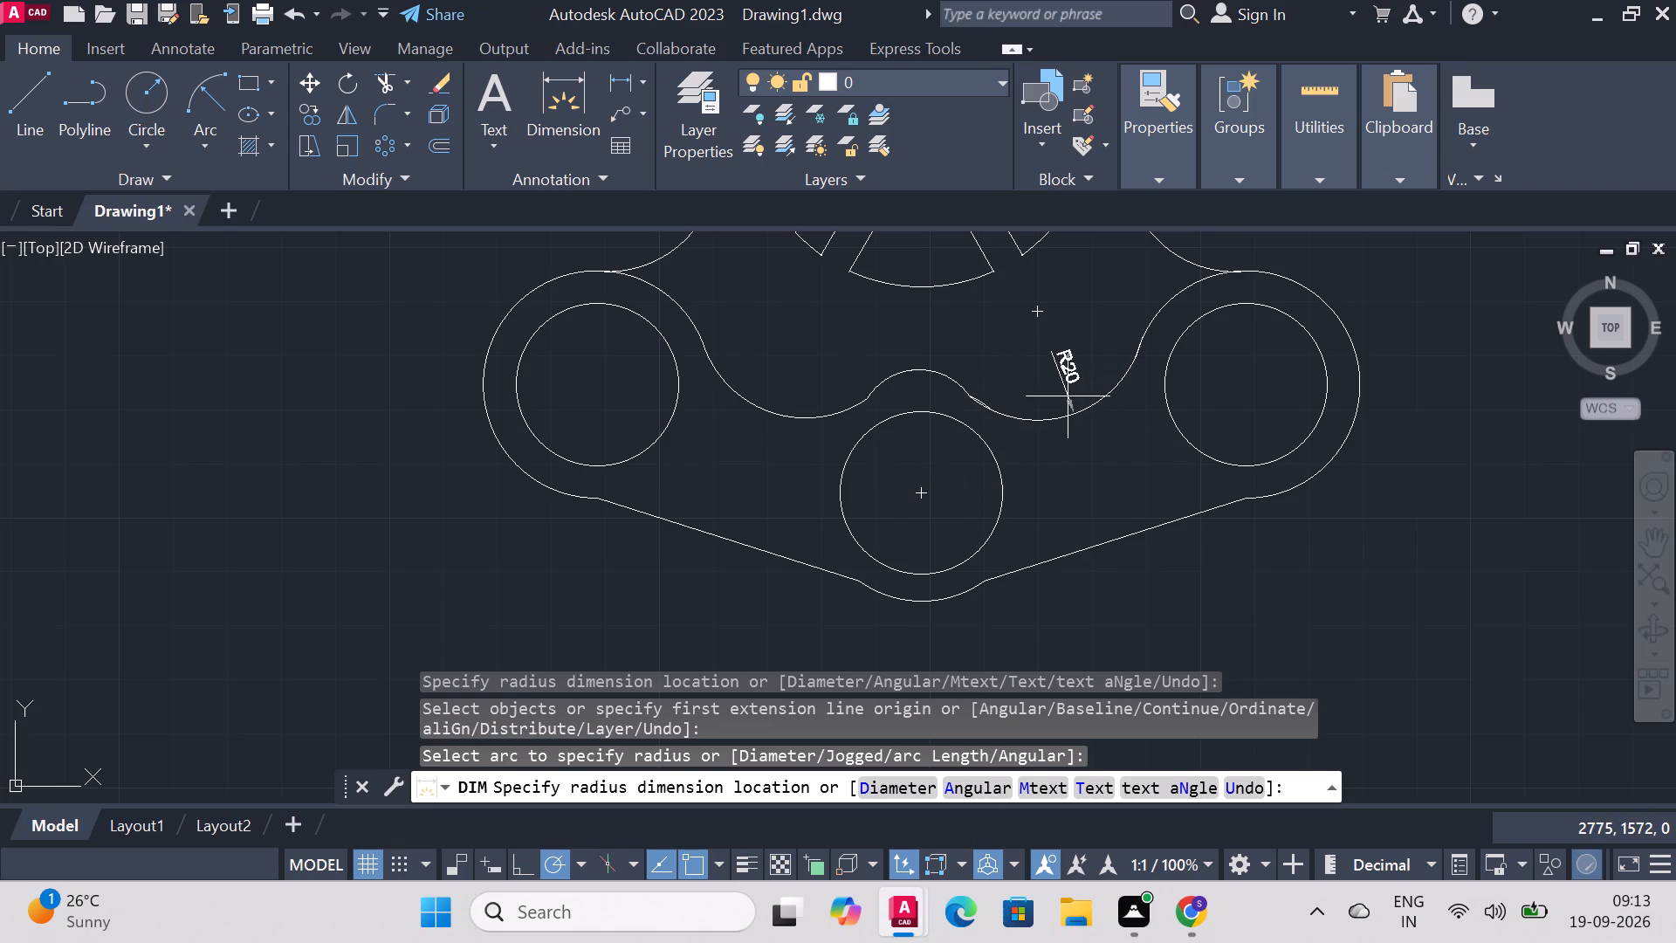
click(1066, 397)
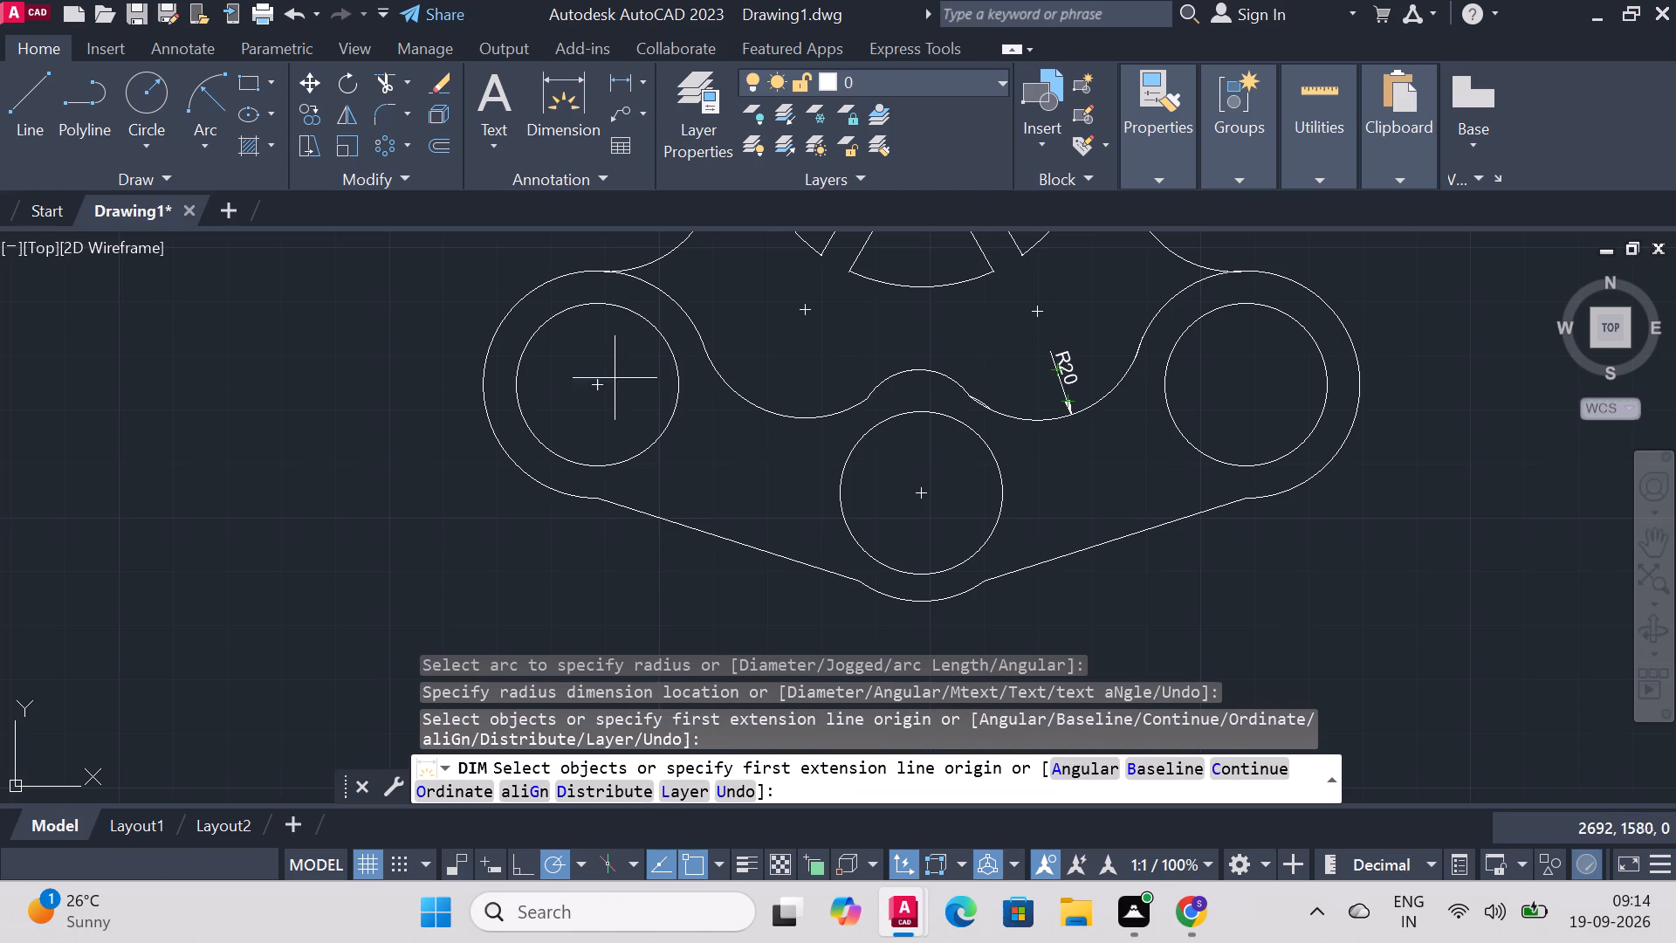
click(547, 444)
click(553, 449)
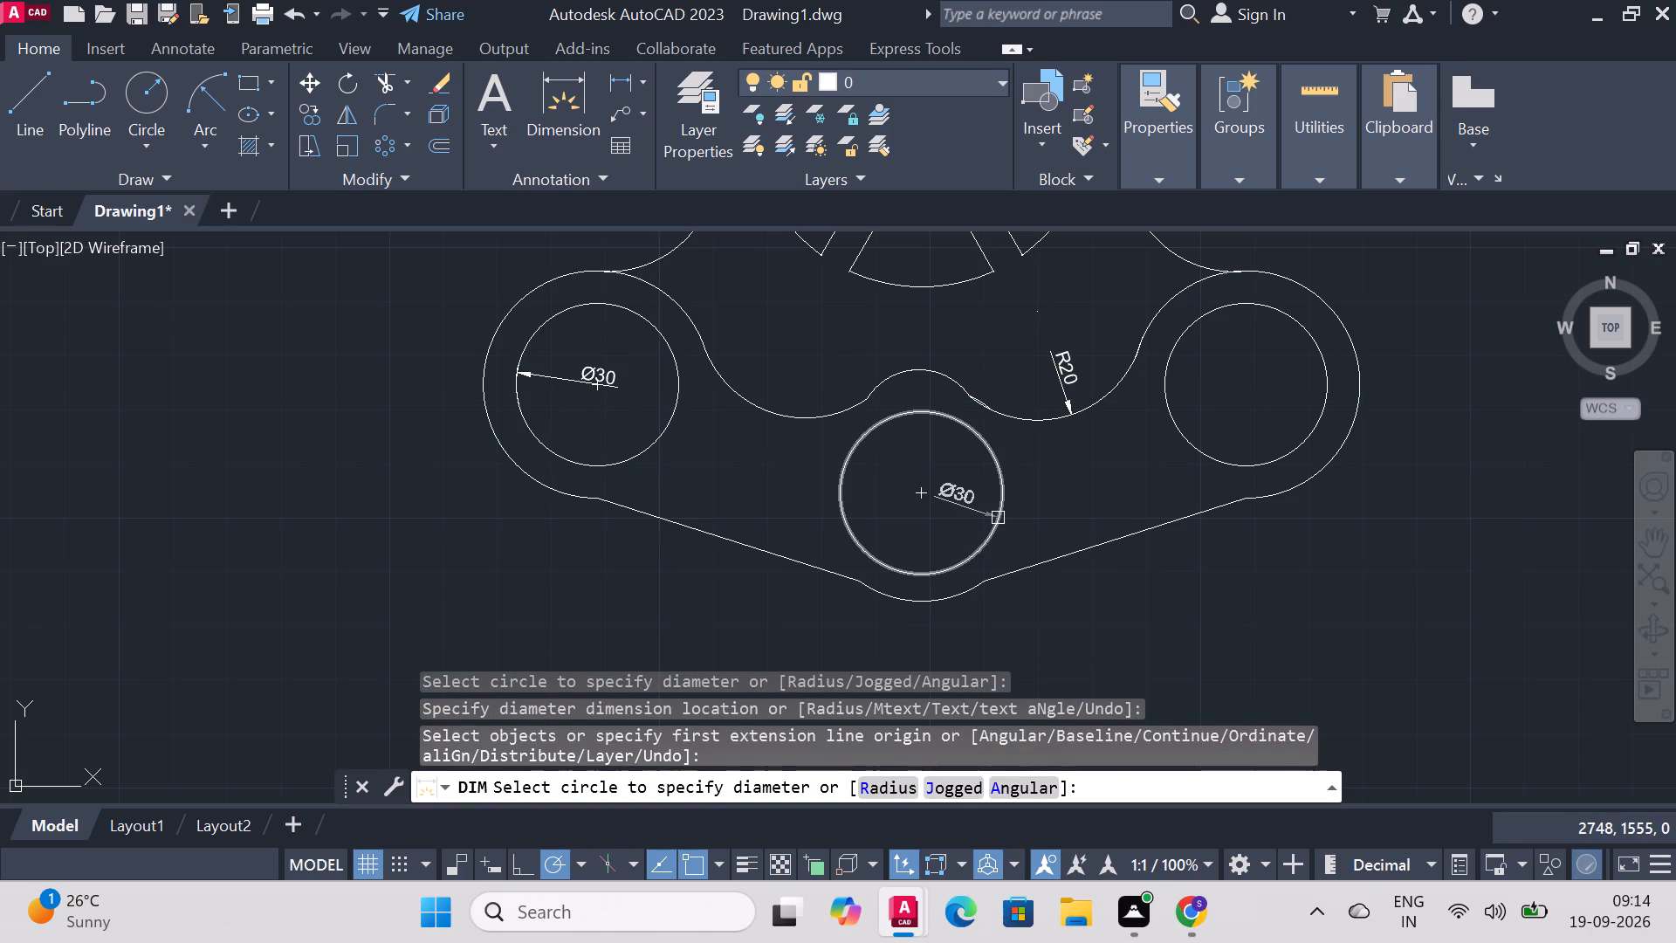
Dimension the radii of the left and right arcs that join the wheel's rim to the corner circles.
scroll(751, 463, down, 2)
scroll(718, 238, up, 2)
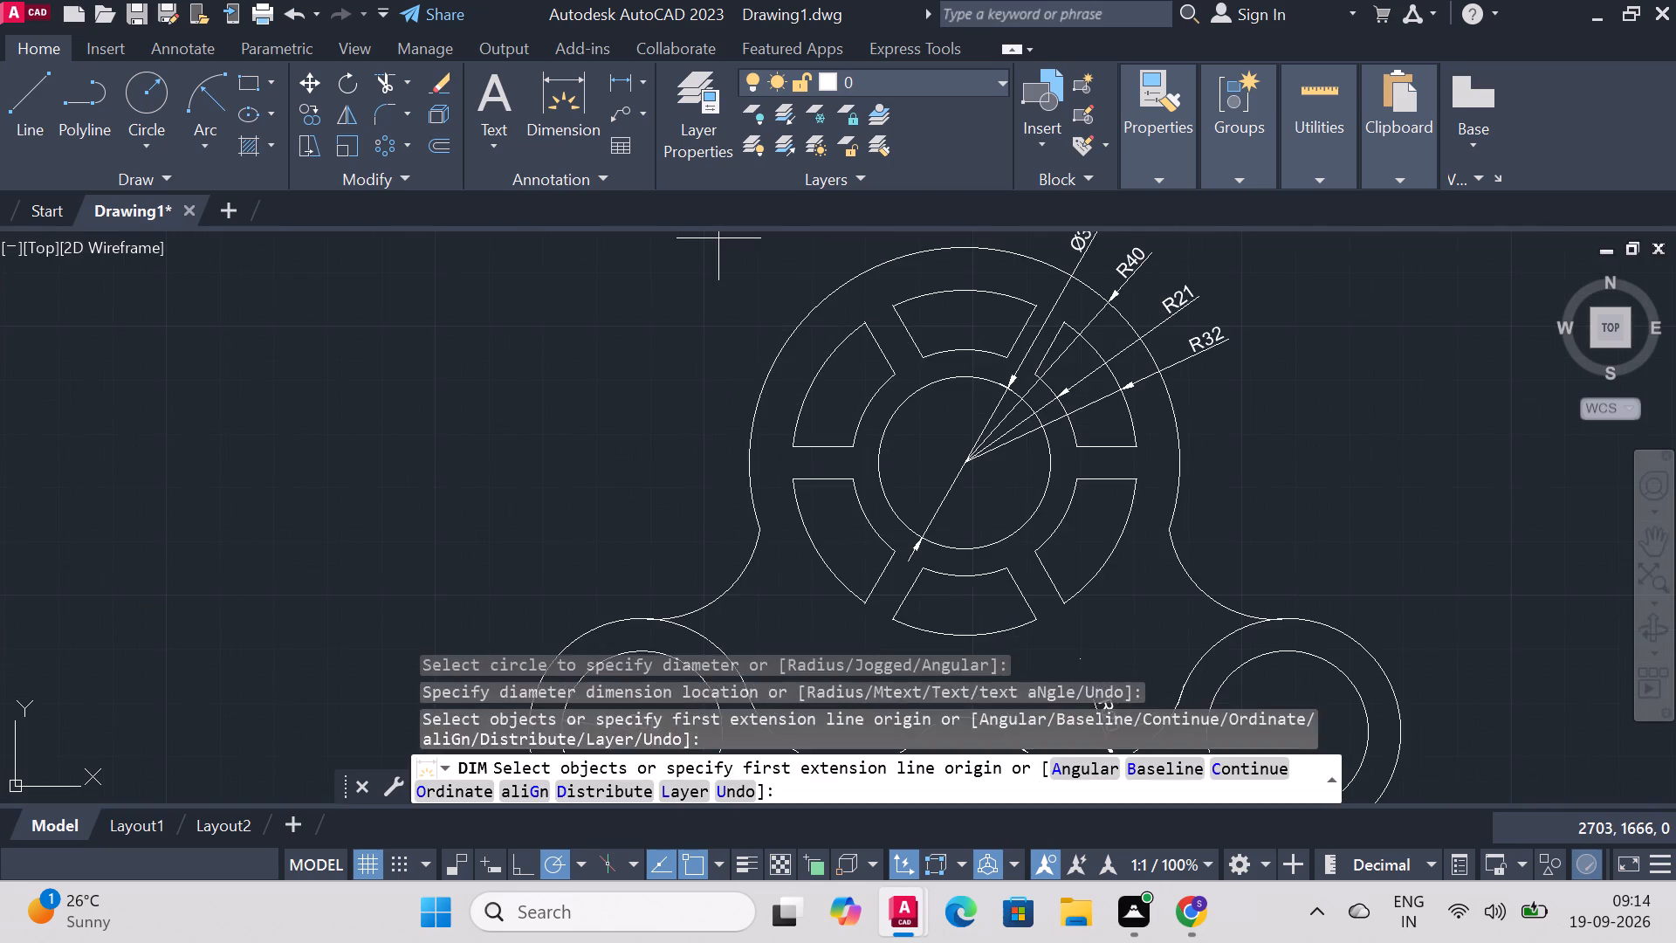
scroll(780, 452, down, 1)
click(747, 529)
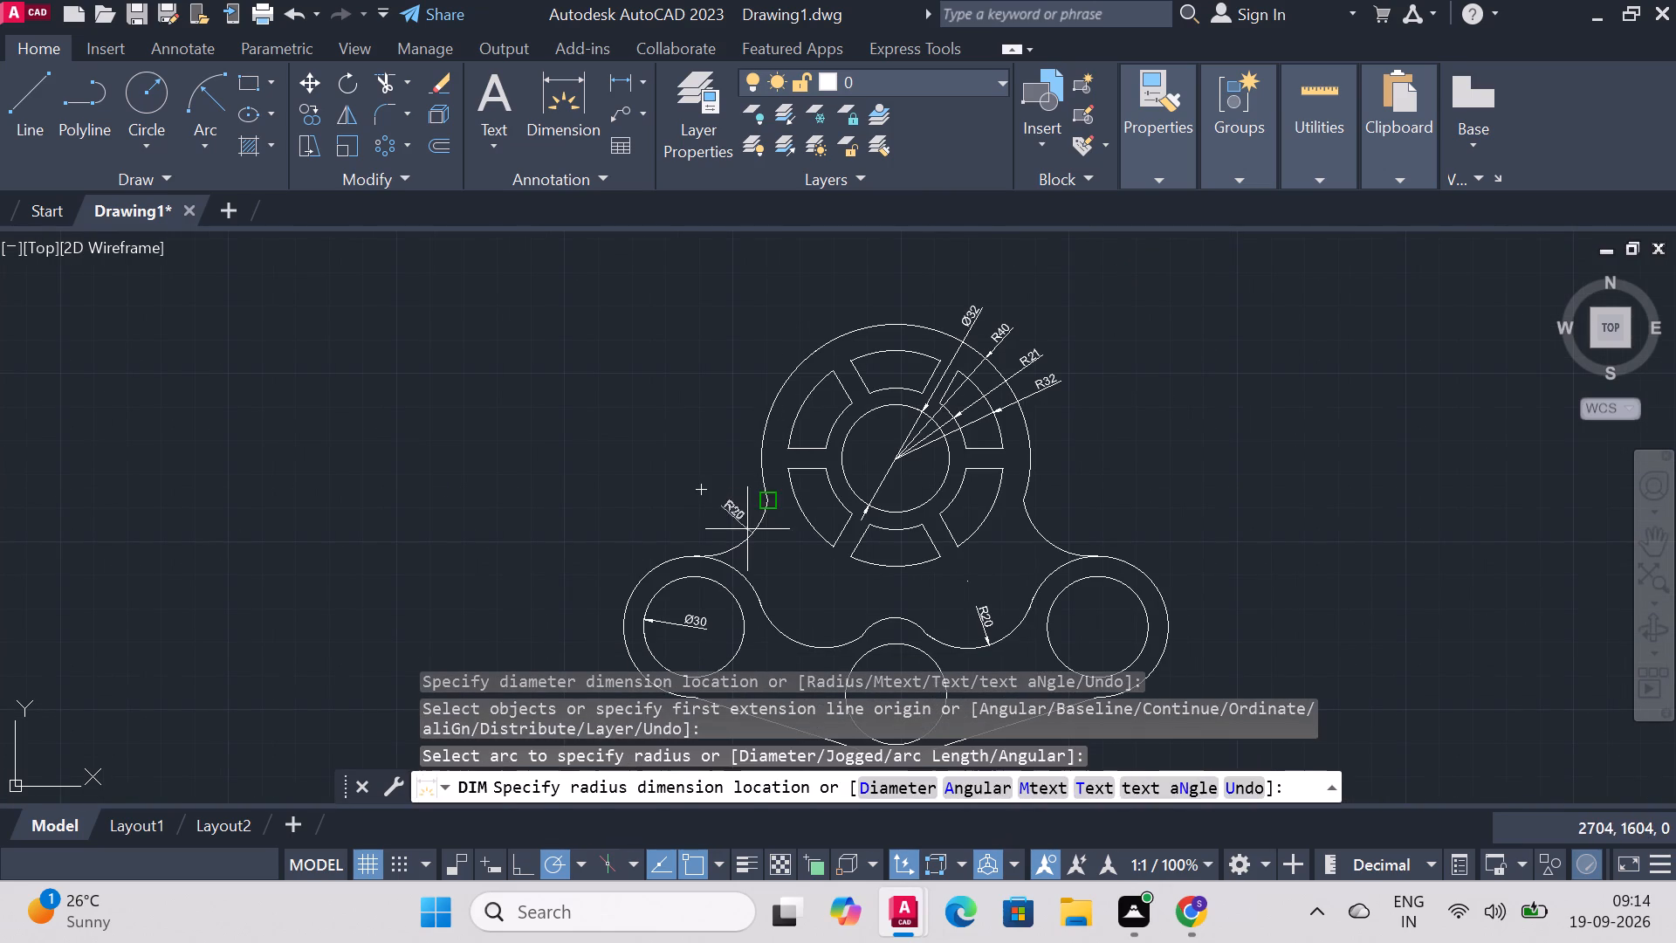
click(733, 521)
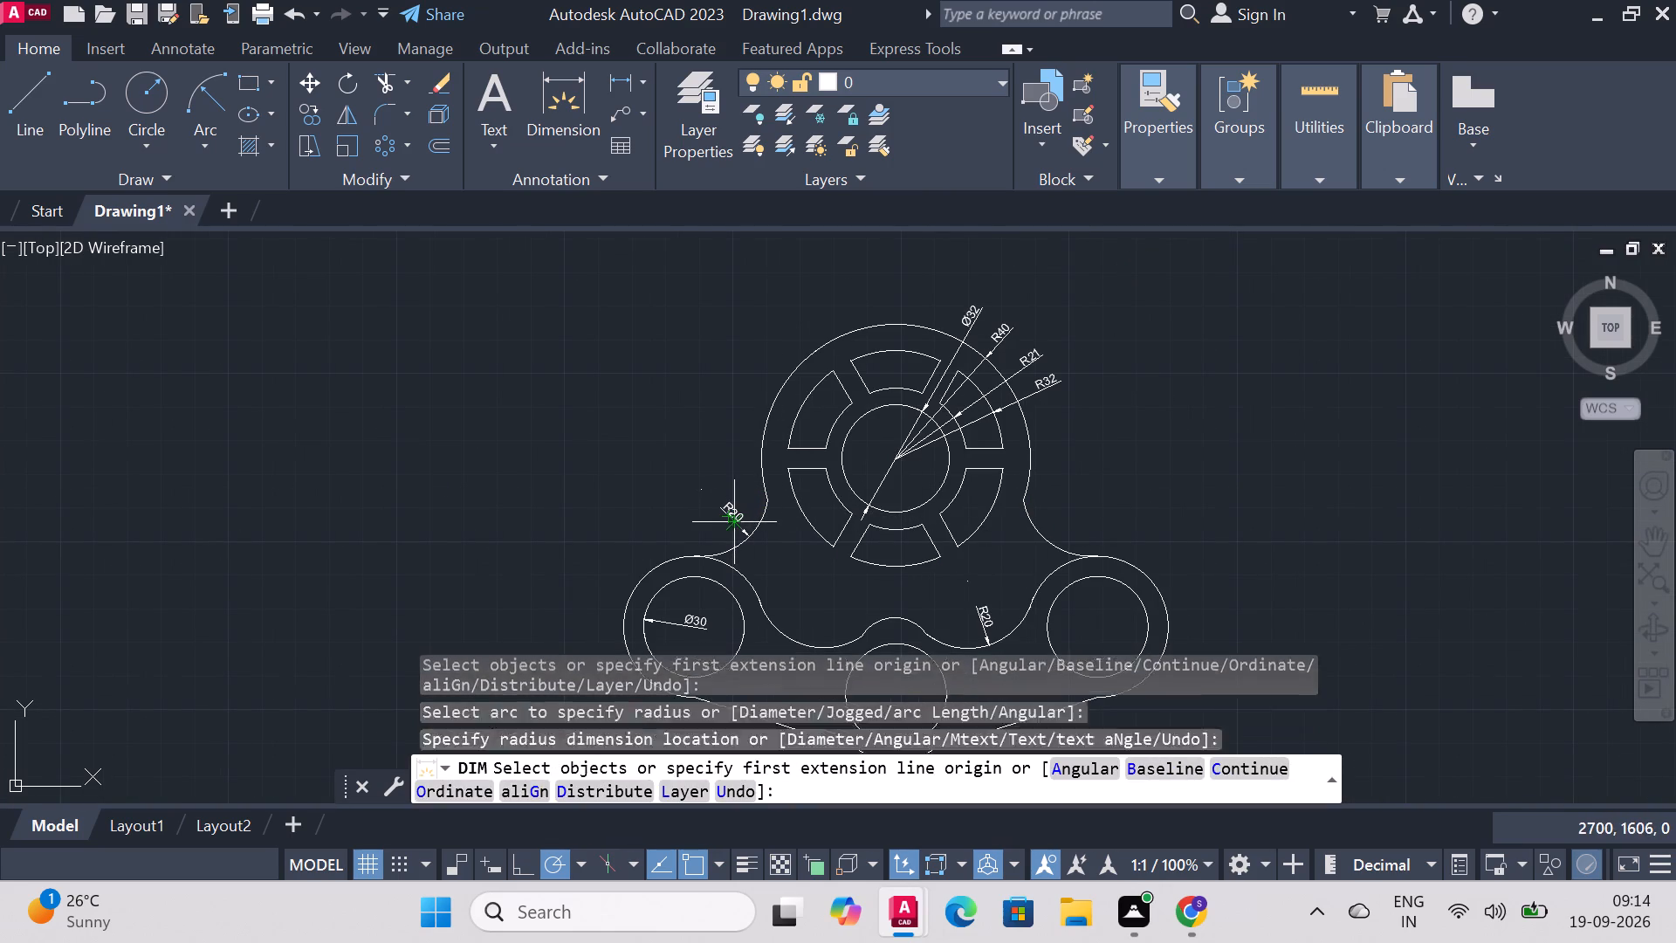
double_click(1042, 532)
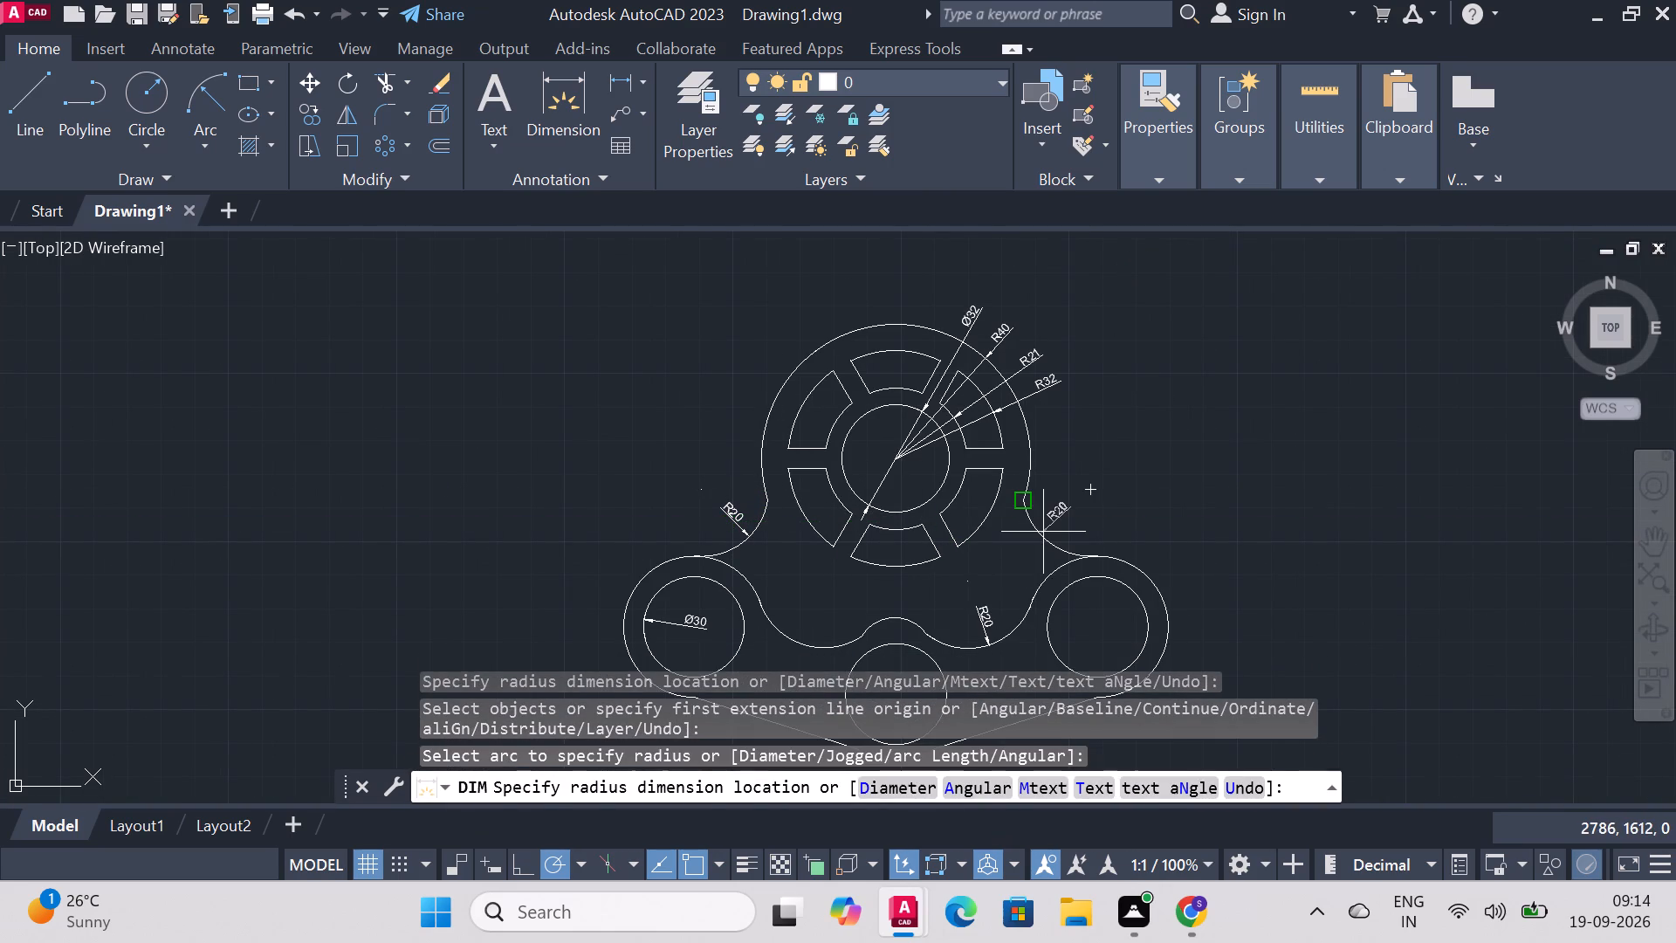
click(1054, 527)
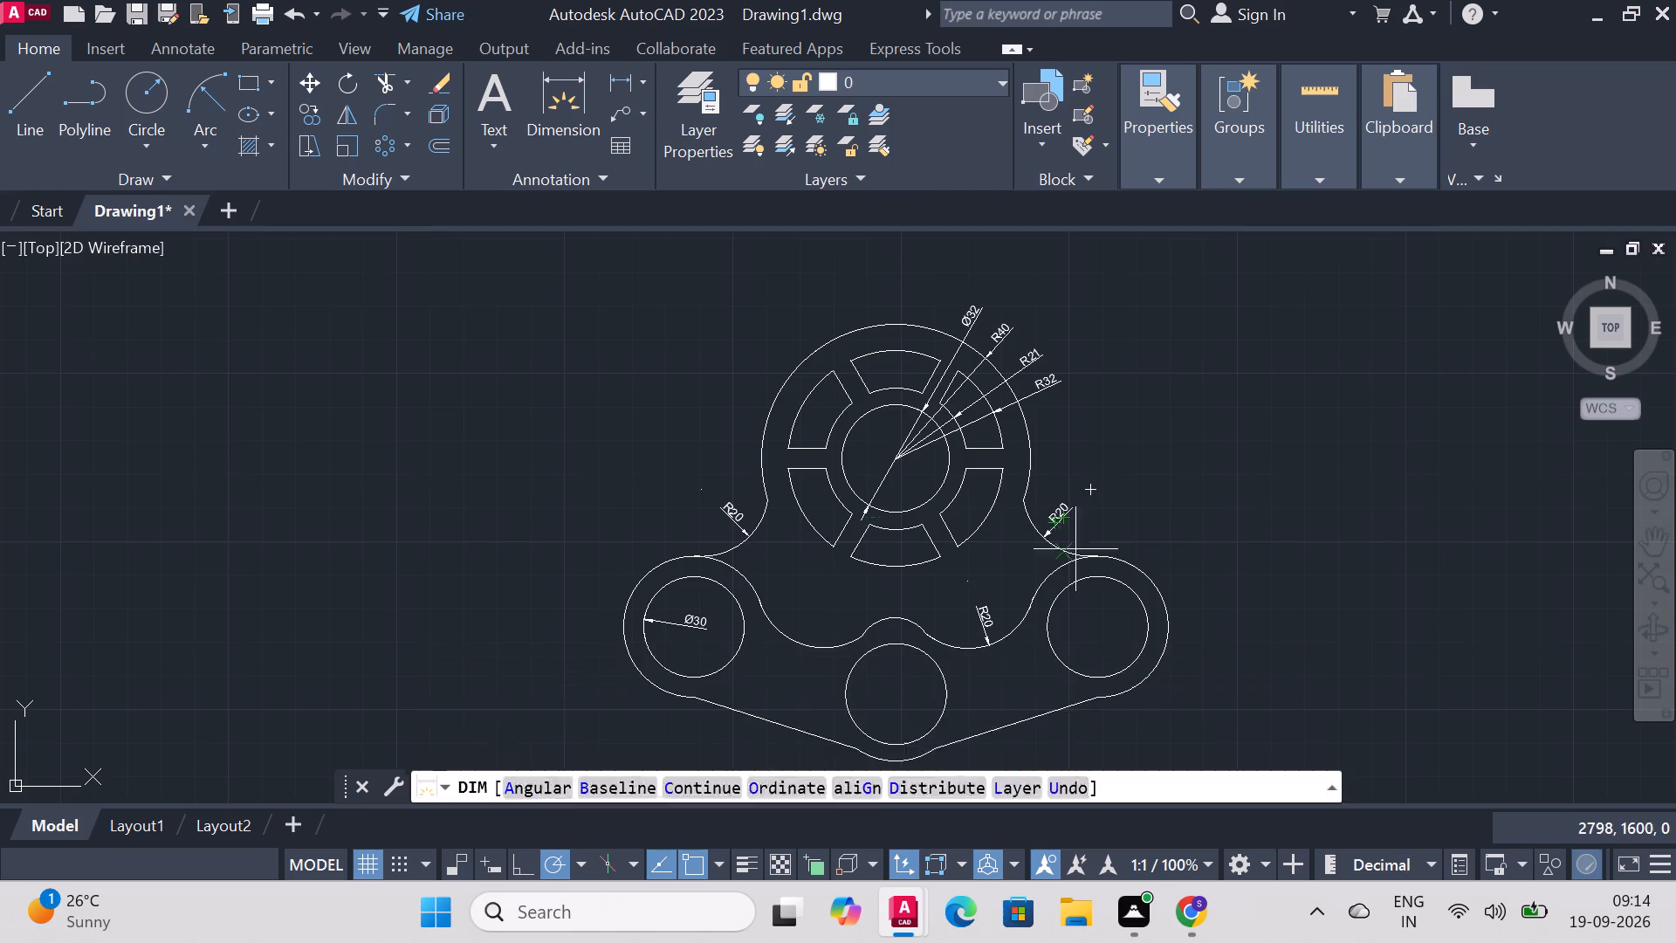
Dimension the radius of the right corner's outer arc, placing the text just above the corner.
scroll(1168, 604, down, 2)
scroll(1168, 650, up, 2)
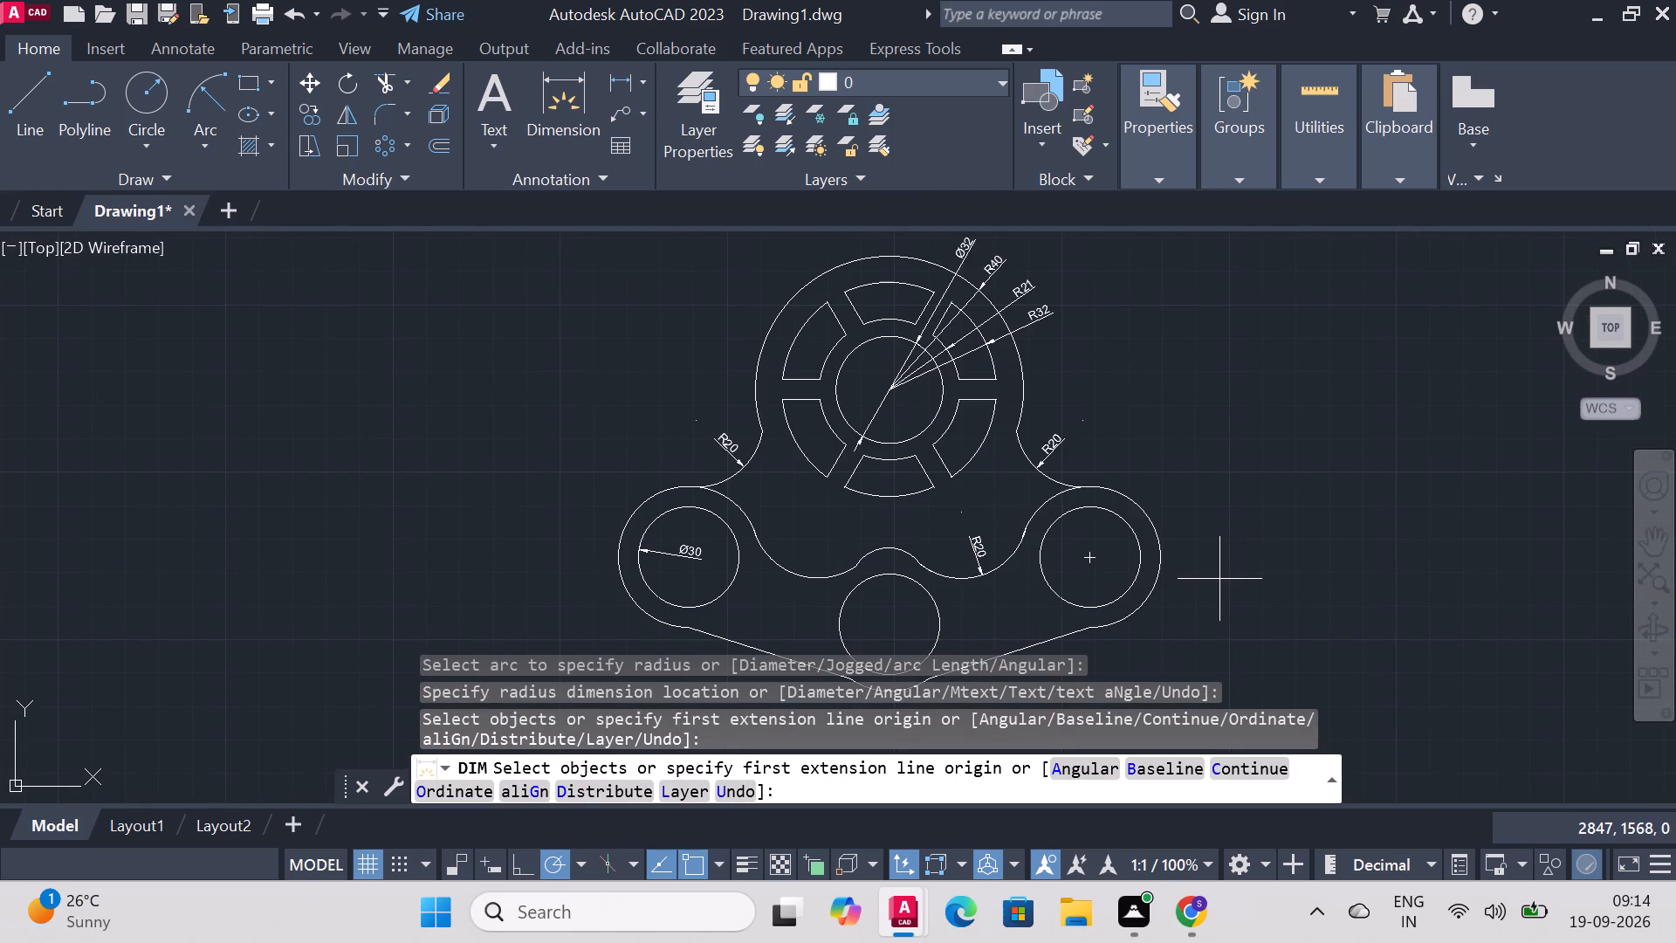
click(1119, 492)
click(1136, 484)
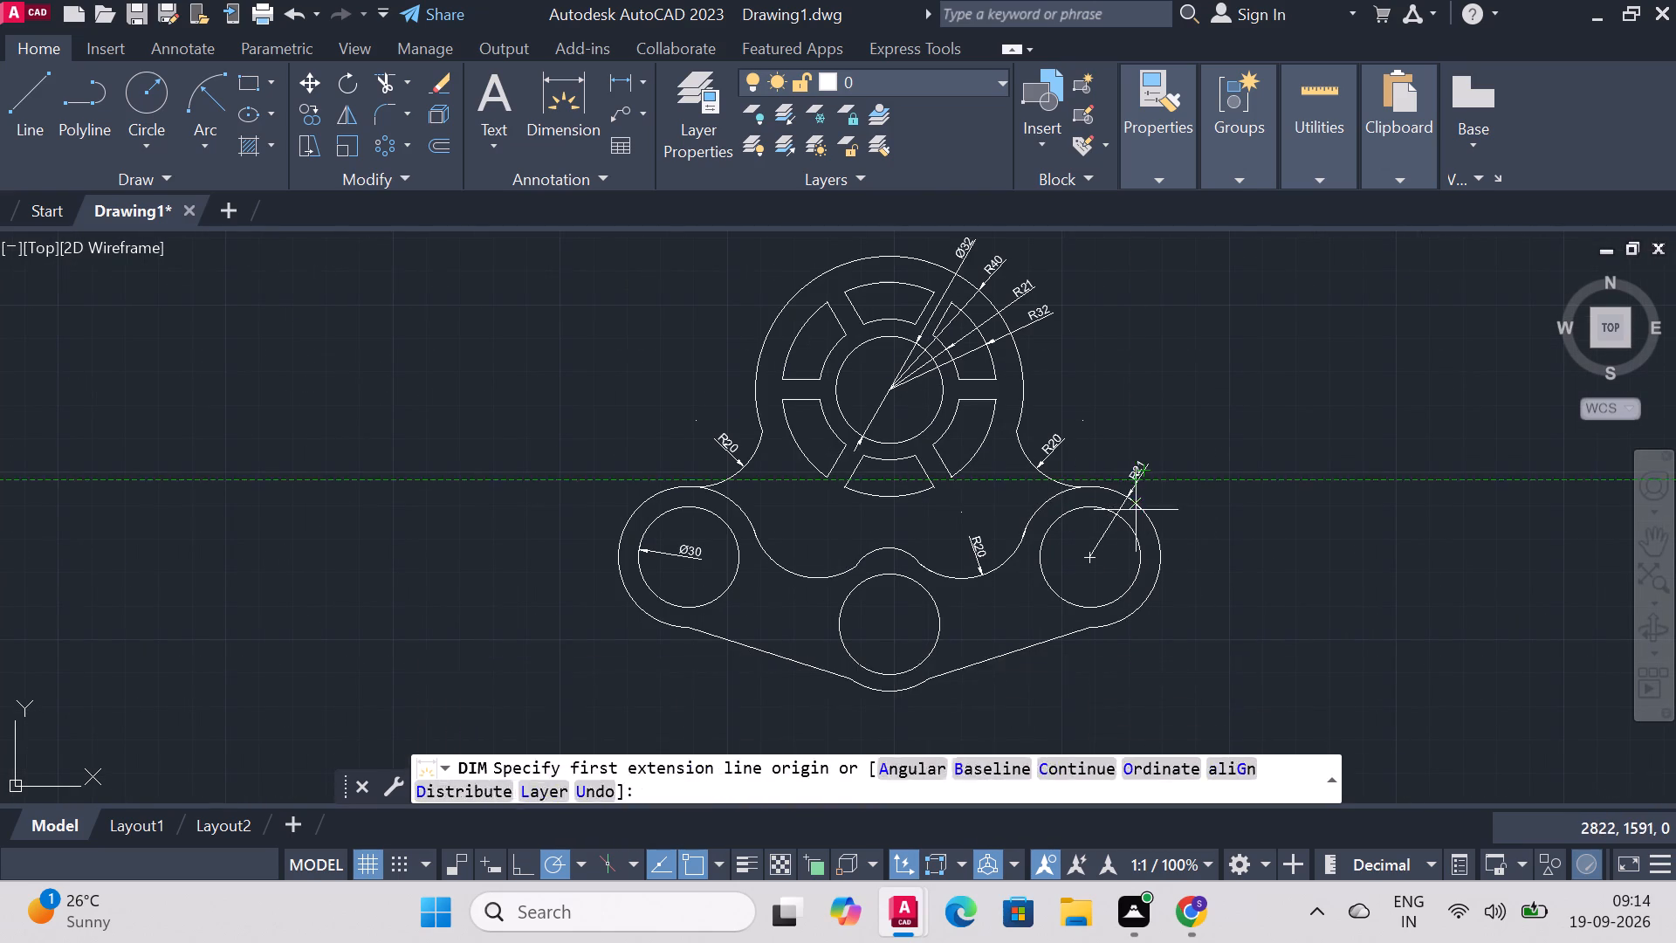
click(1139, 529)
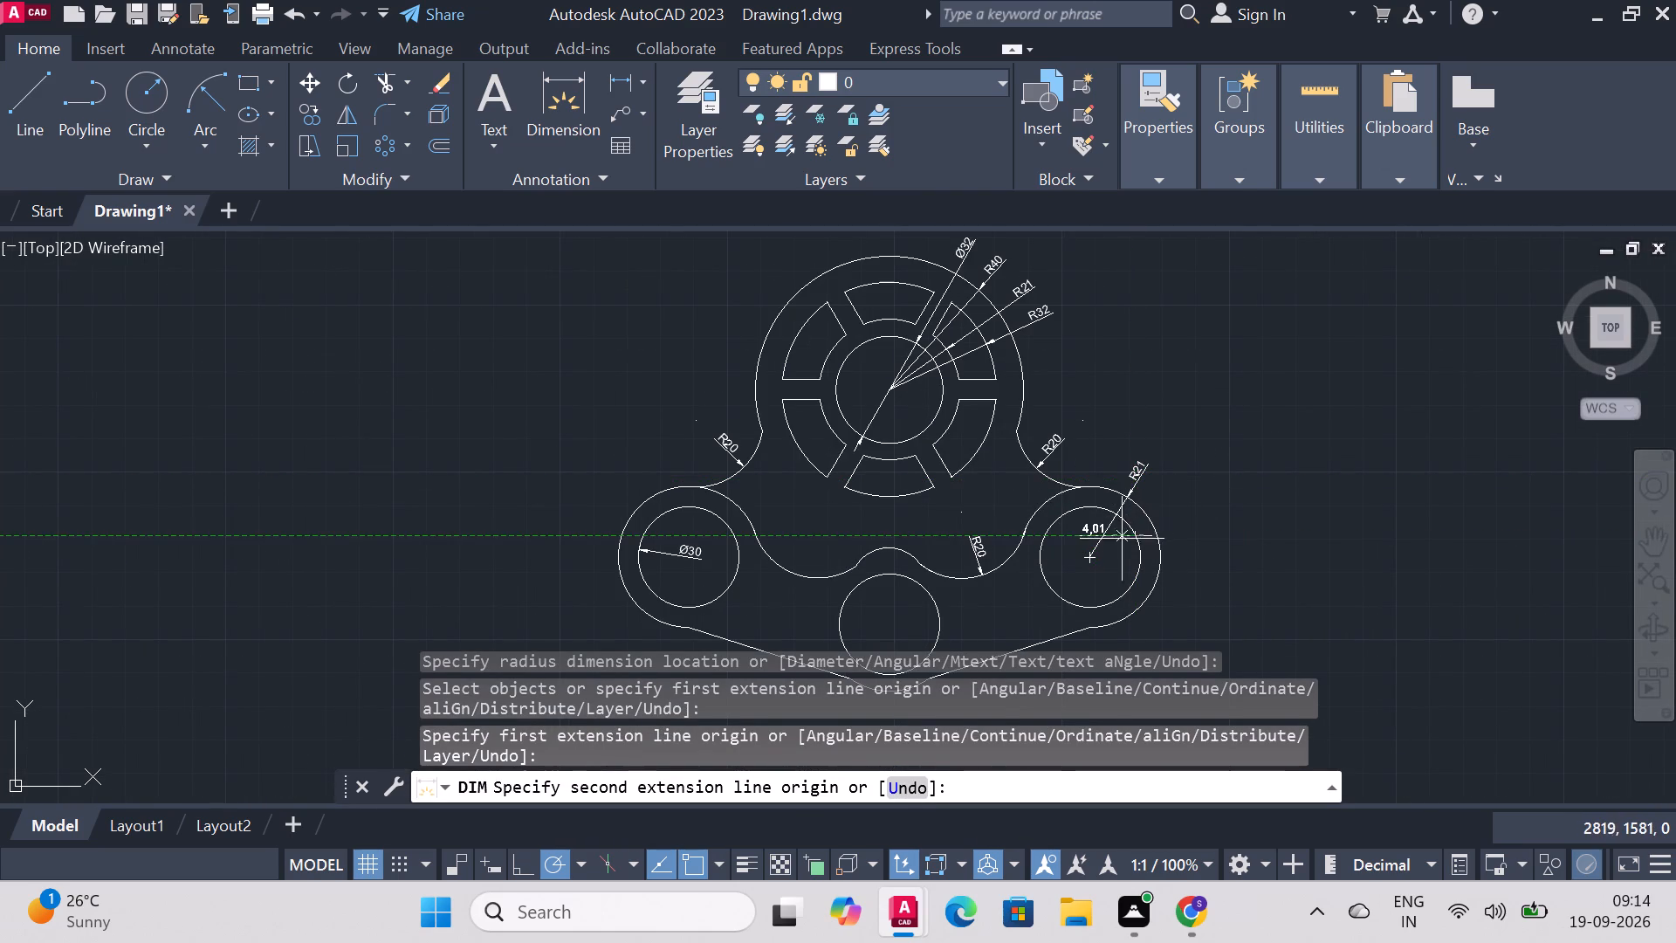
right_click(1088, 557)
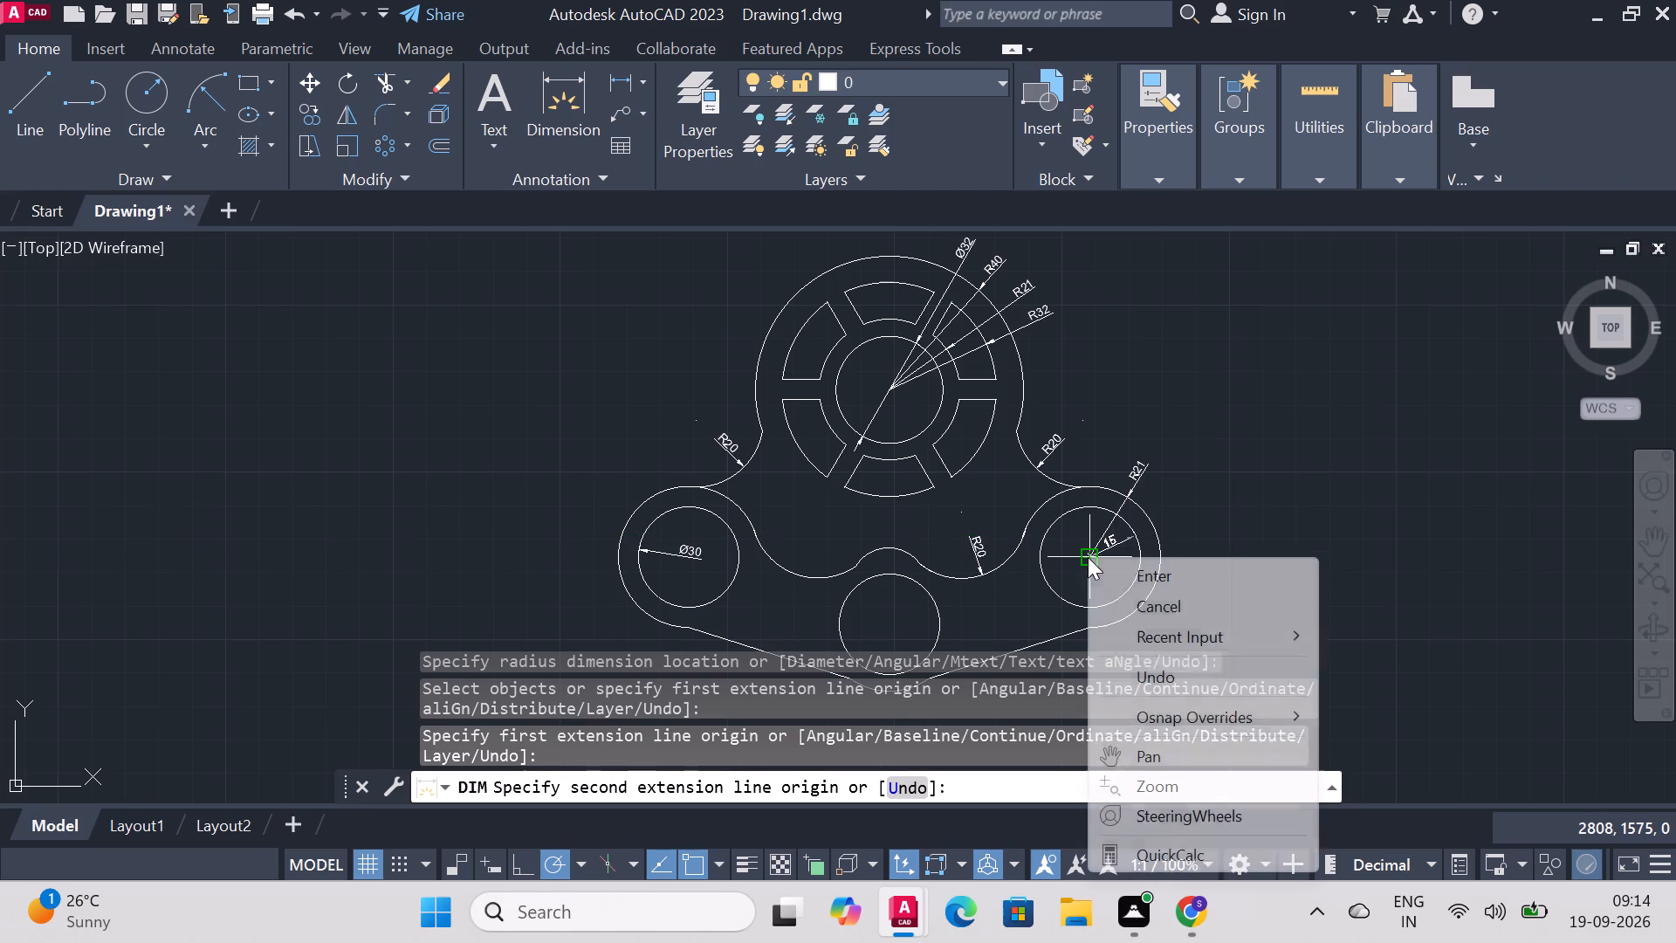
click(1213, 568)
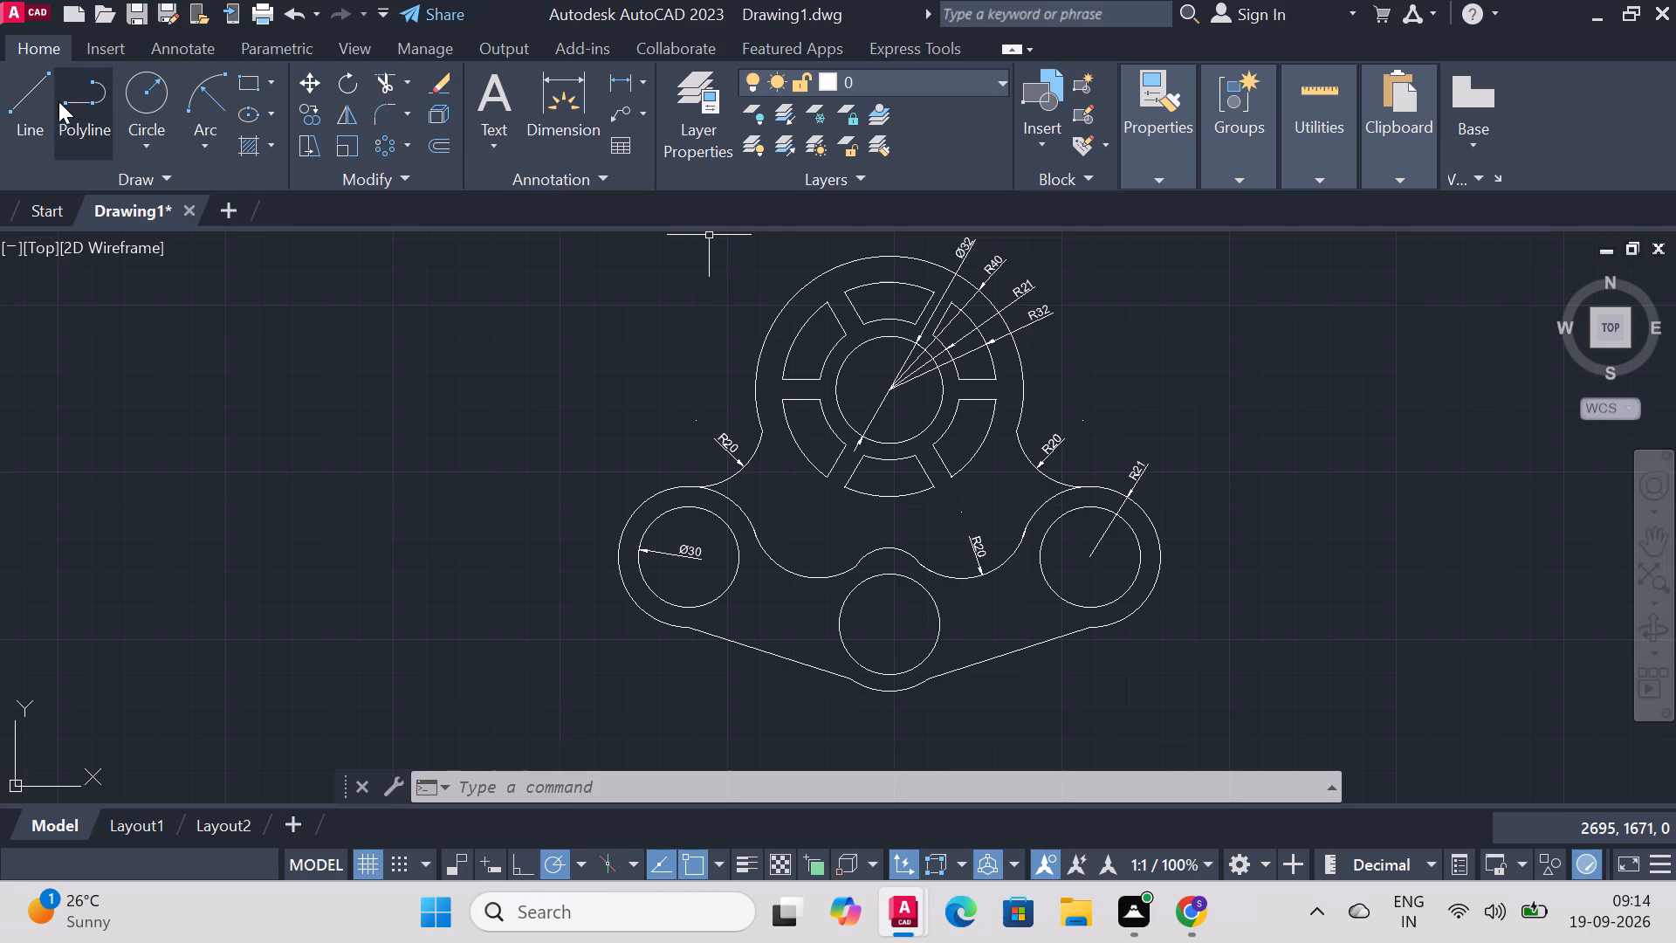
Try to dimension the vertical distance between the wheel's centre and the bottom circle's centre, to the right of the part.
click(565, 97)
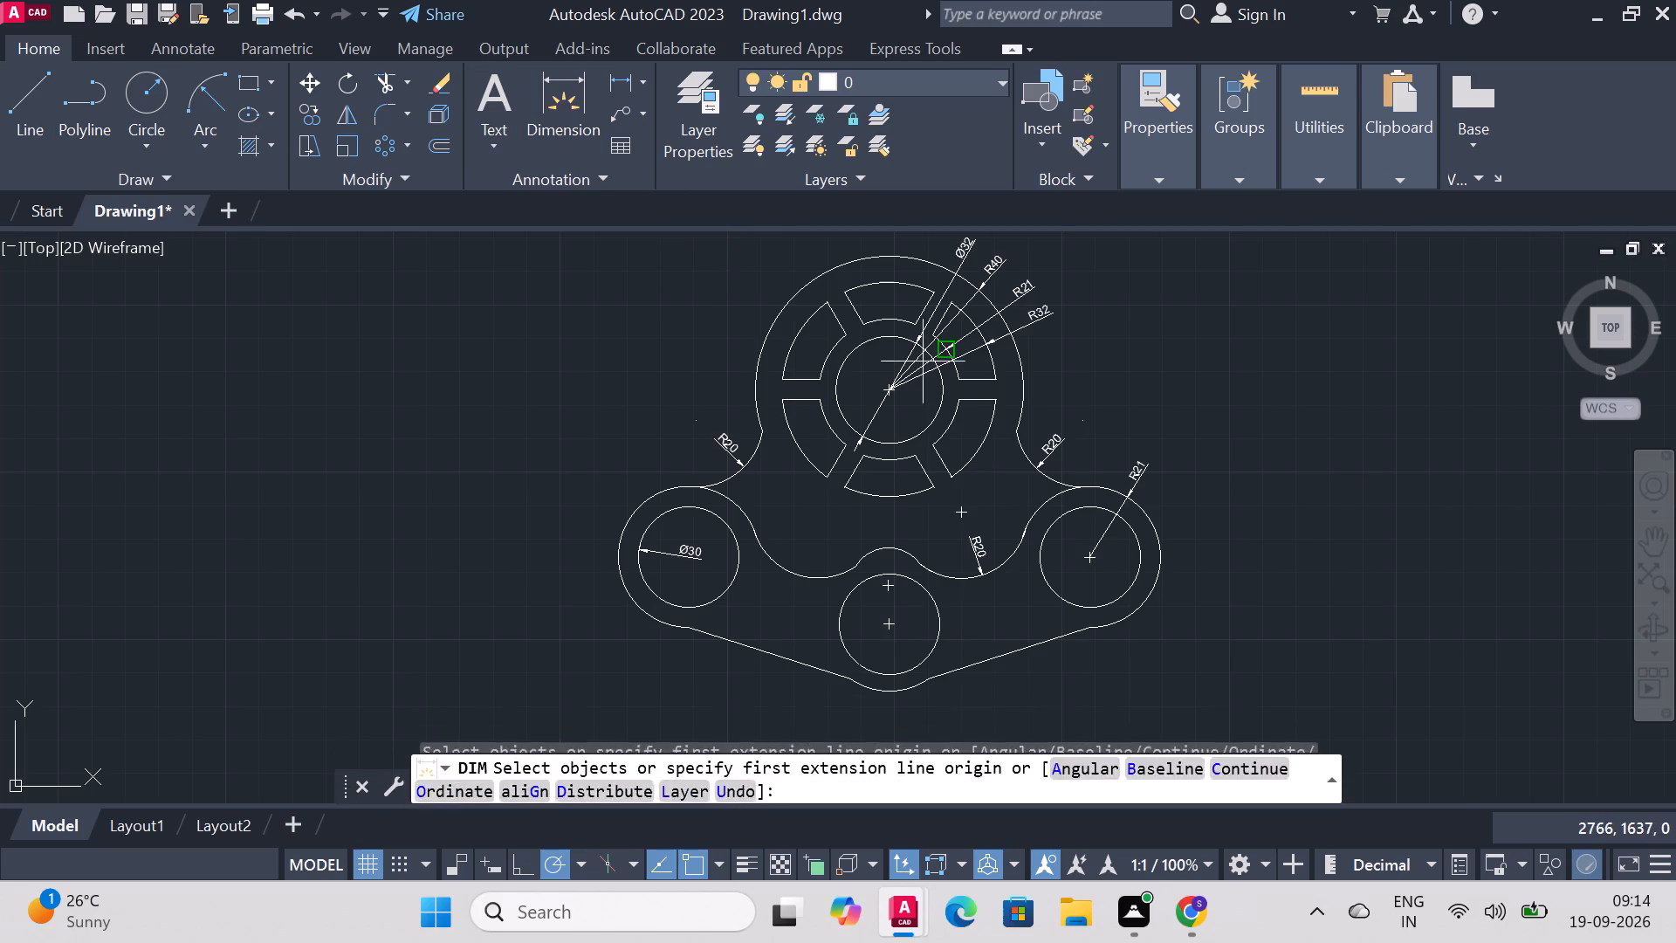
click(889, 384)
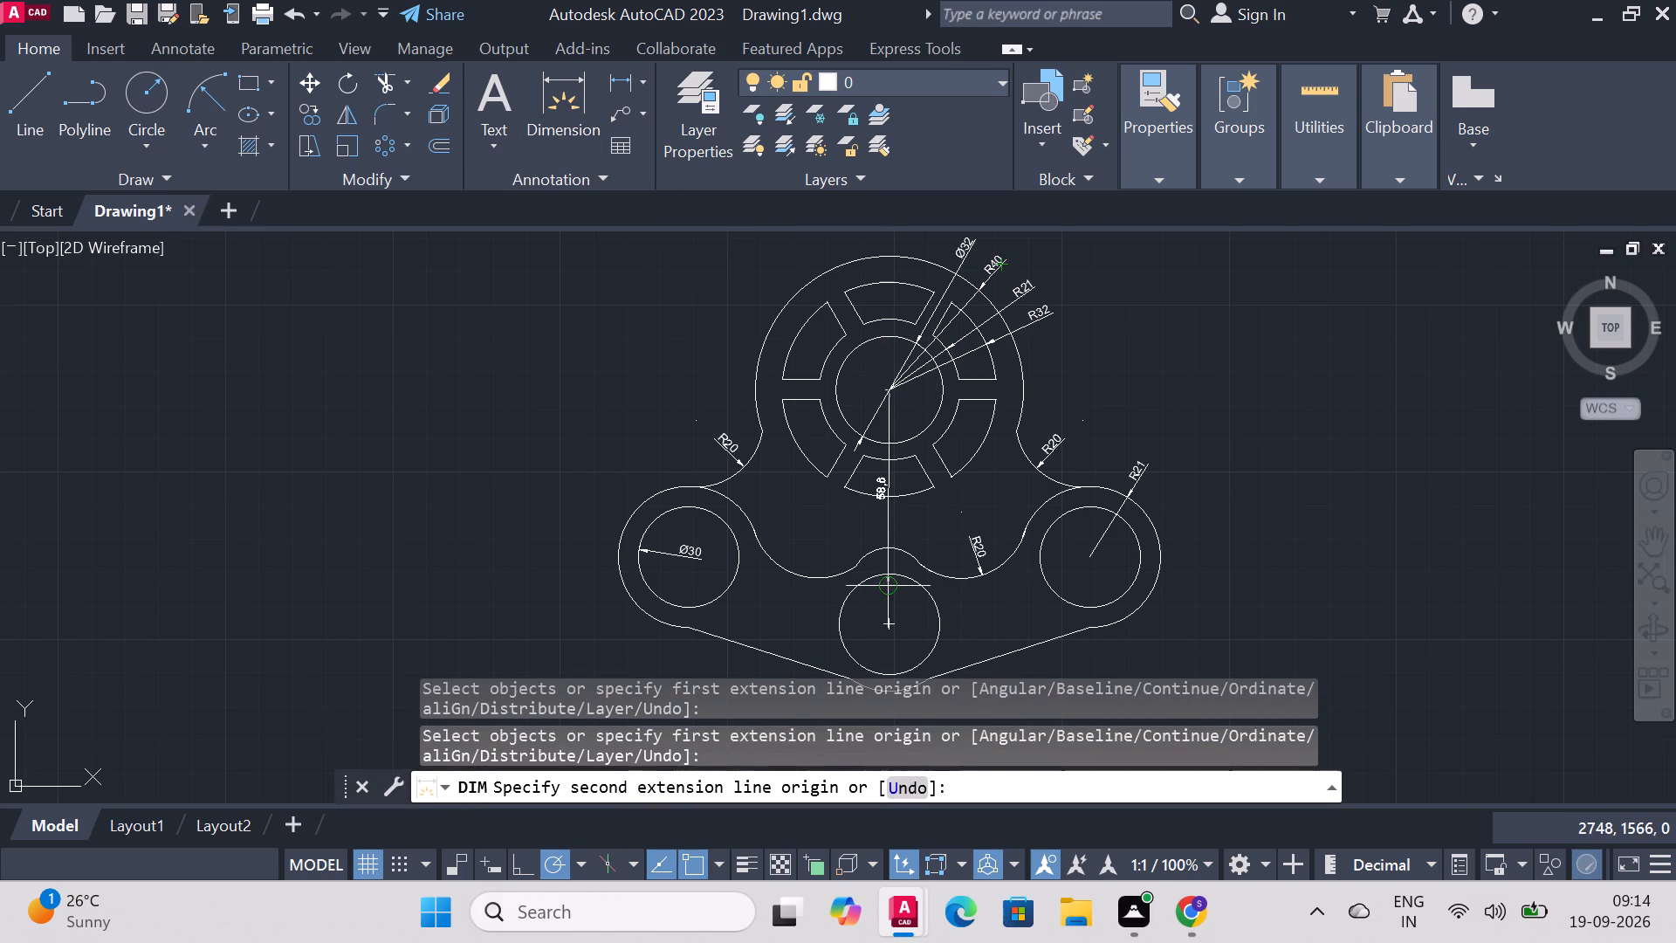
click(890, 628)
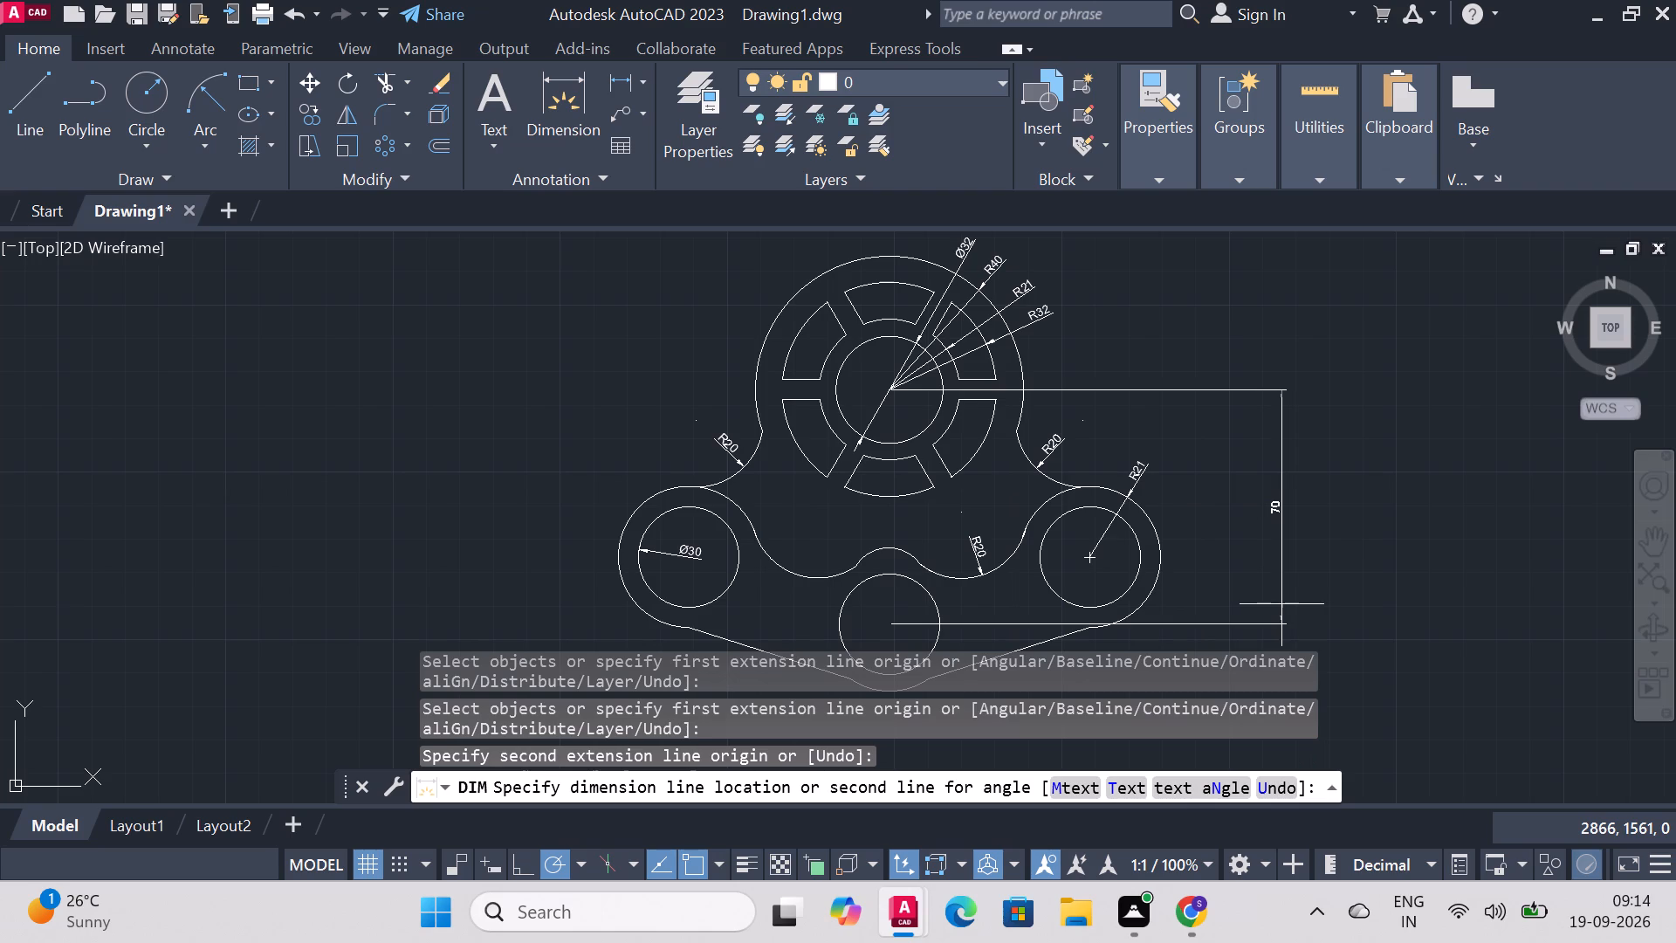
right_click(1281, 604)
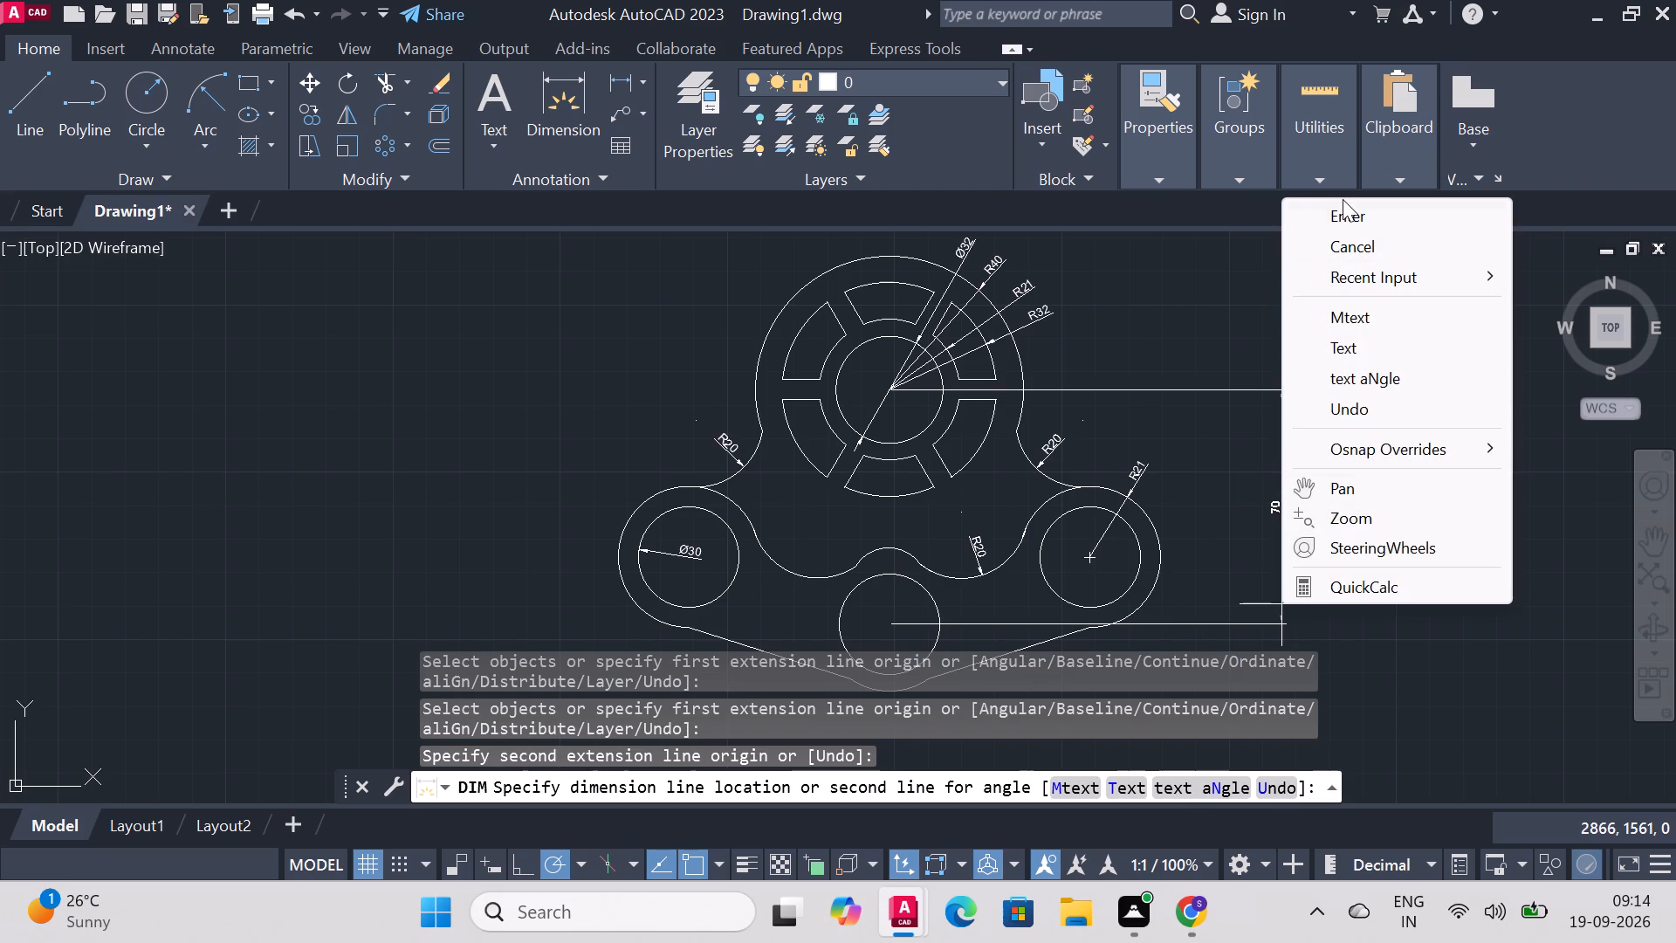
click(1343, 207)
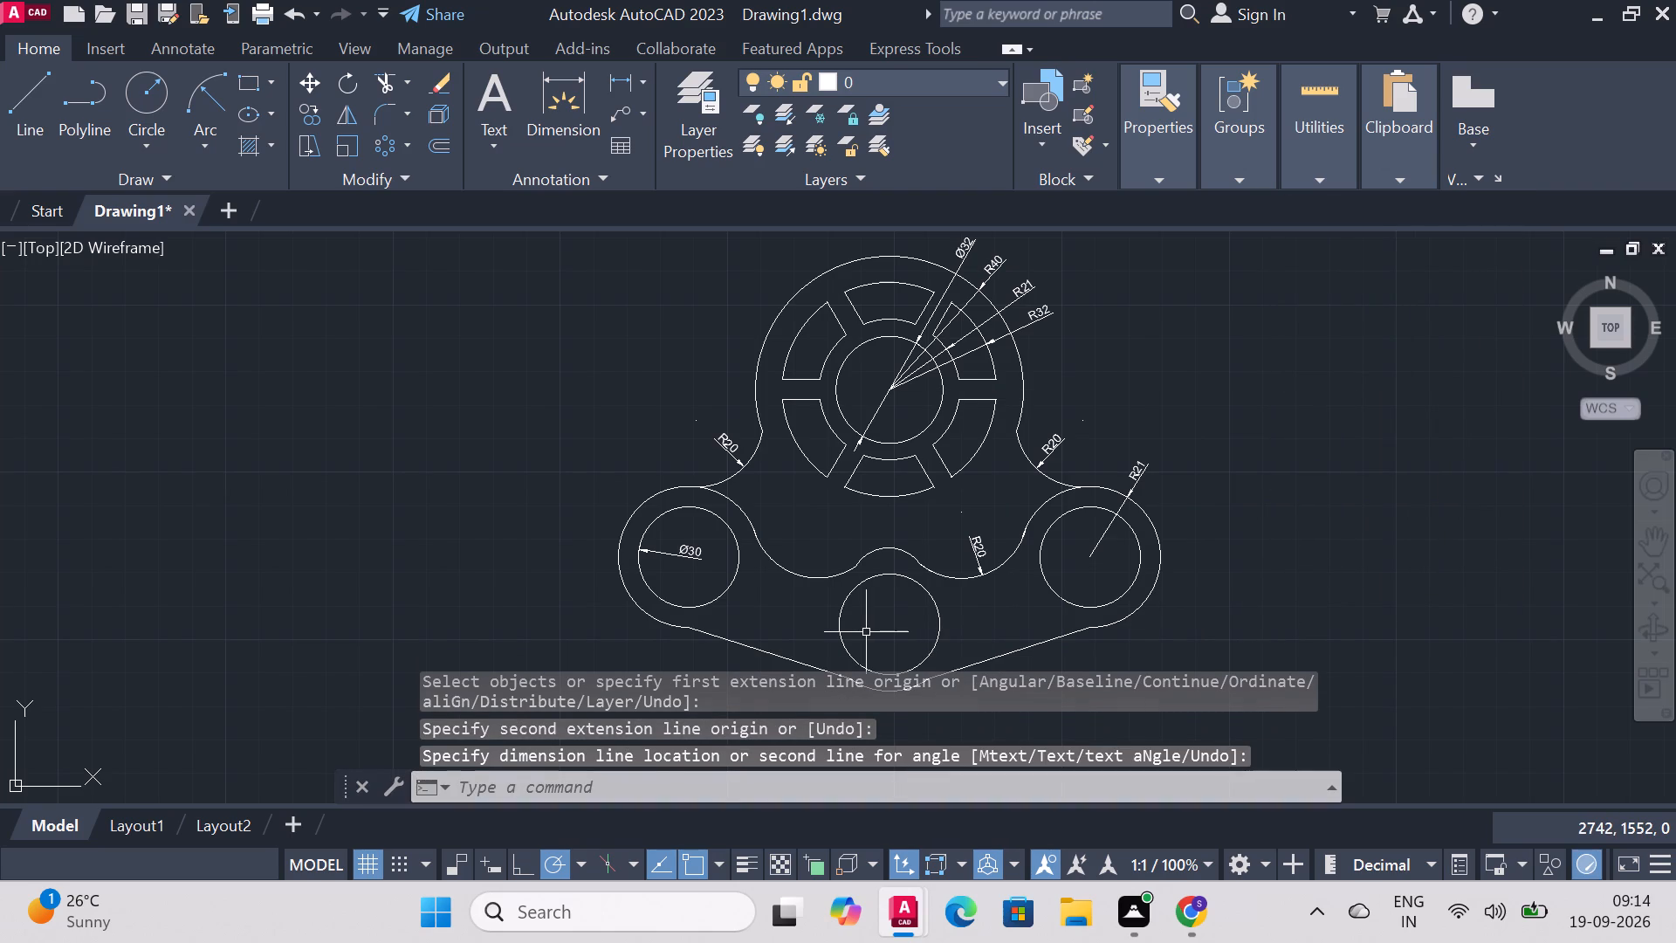
Draw a horizontal line from the wheel's centre rightward past the rim to just above the right corner.
click(15, 86)
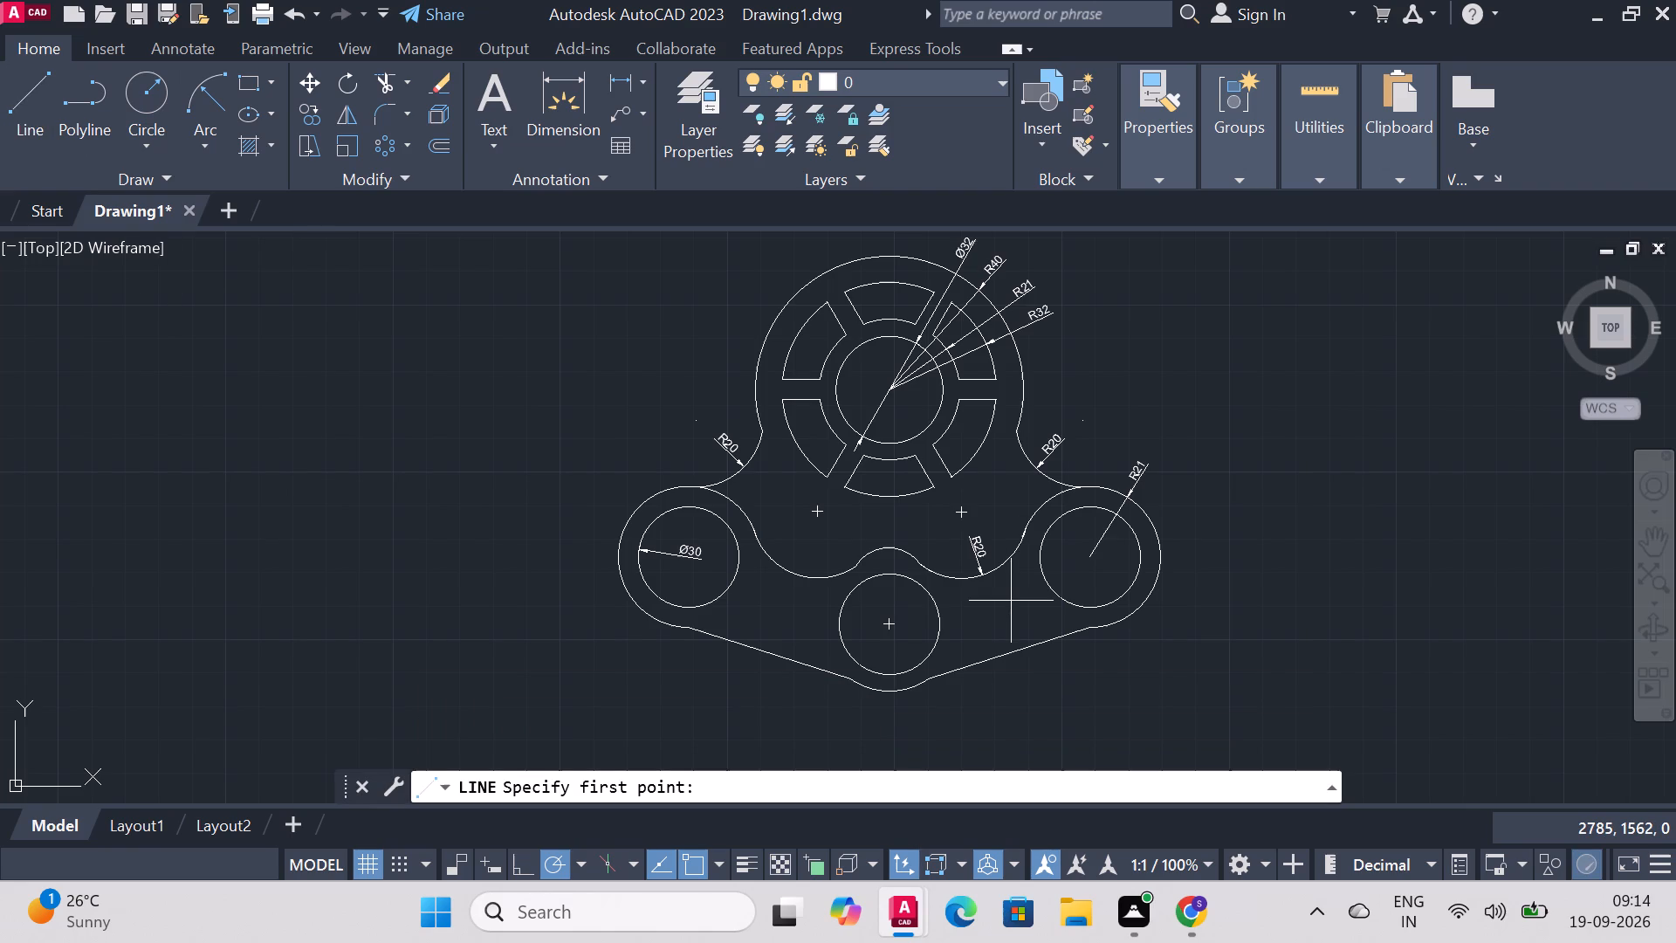
click(891, 388)
click(1127, 377)
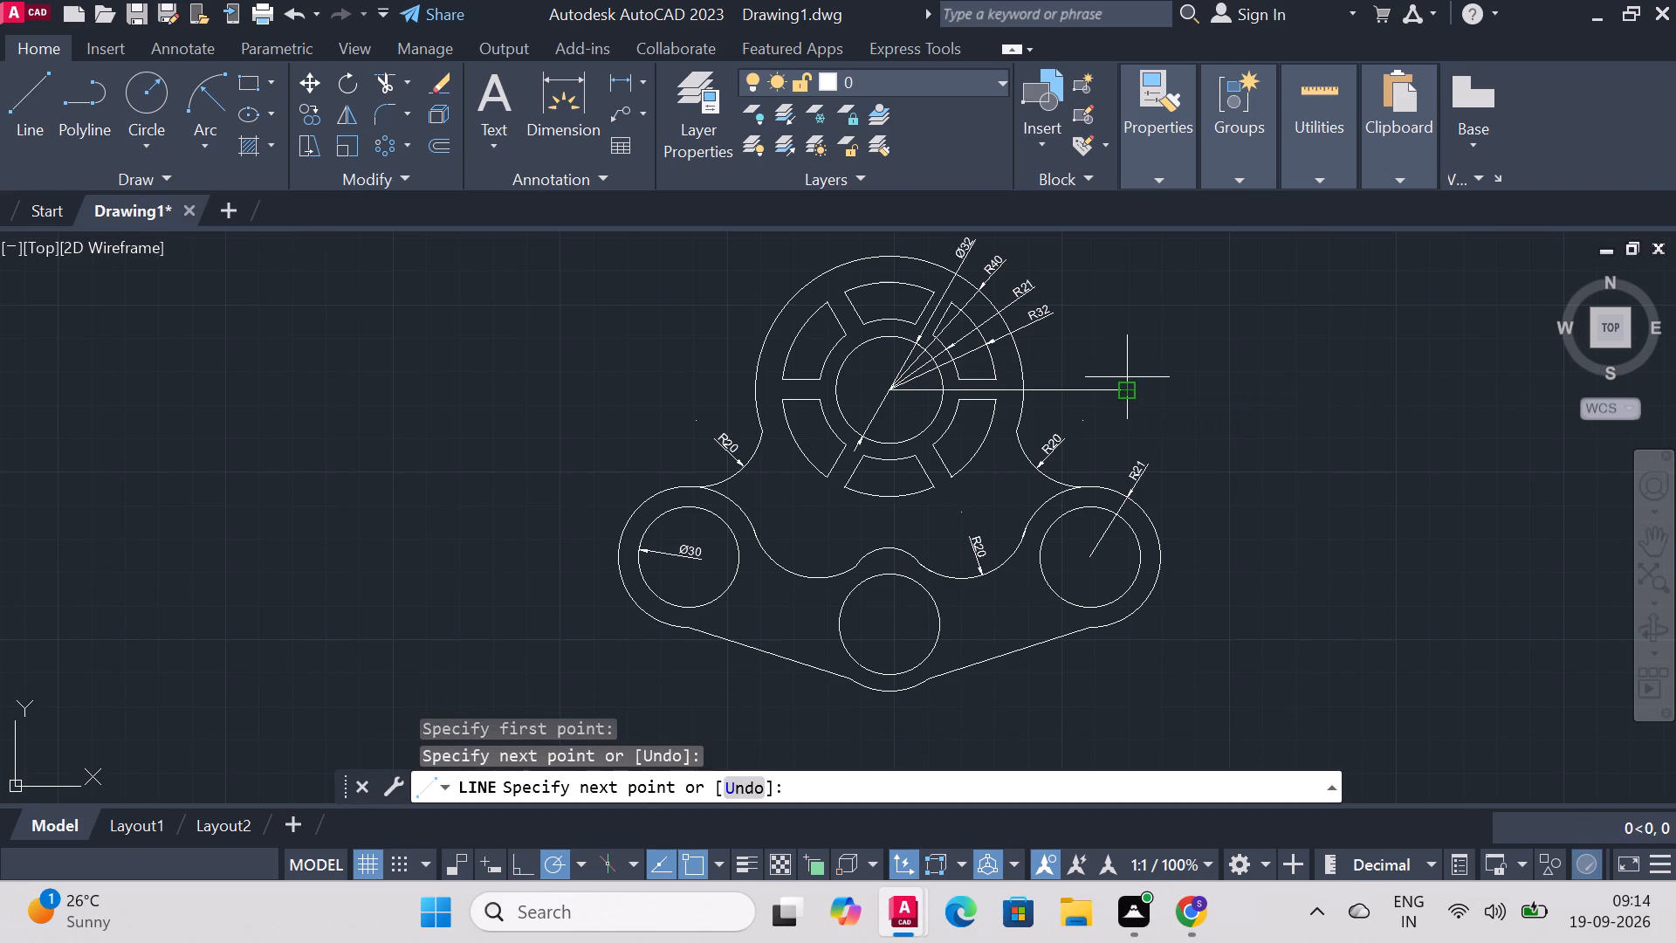
right_click(1127, 377)
click(1226, 396)
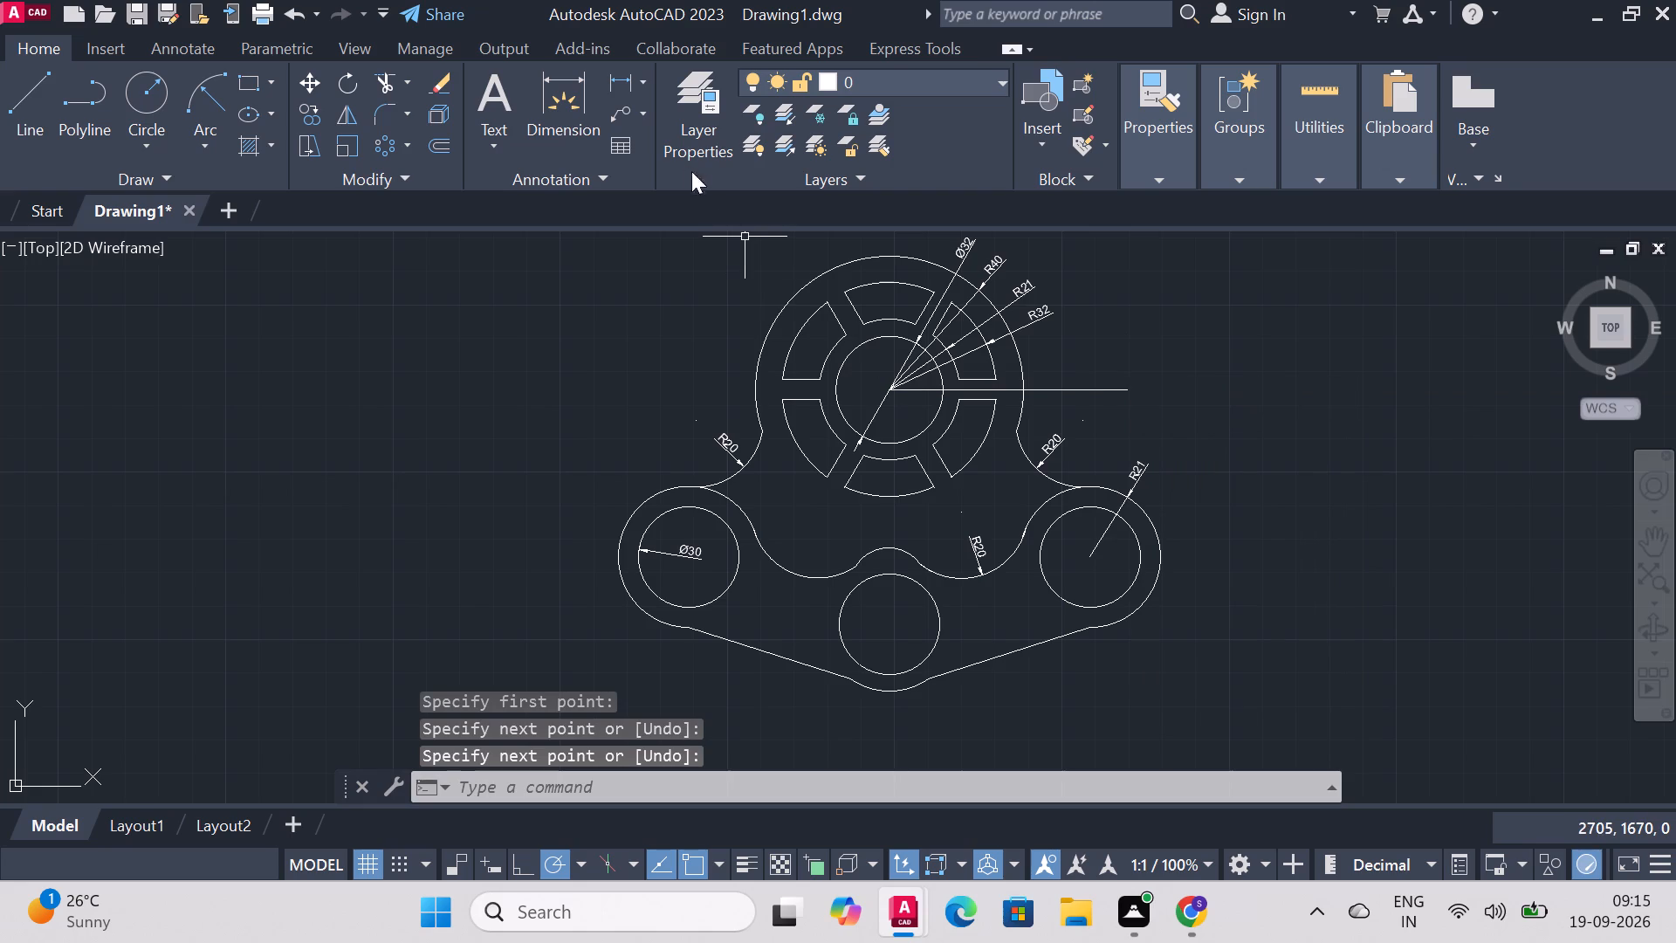
Dimension the vertical distance from the right corner circle's centre up to the wheel's horizontal centre line, placing it right of the part.
click(558, 93)
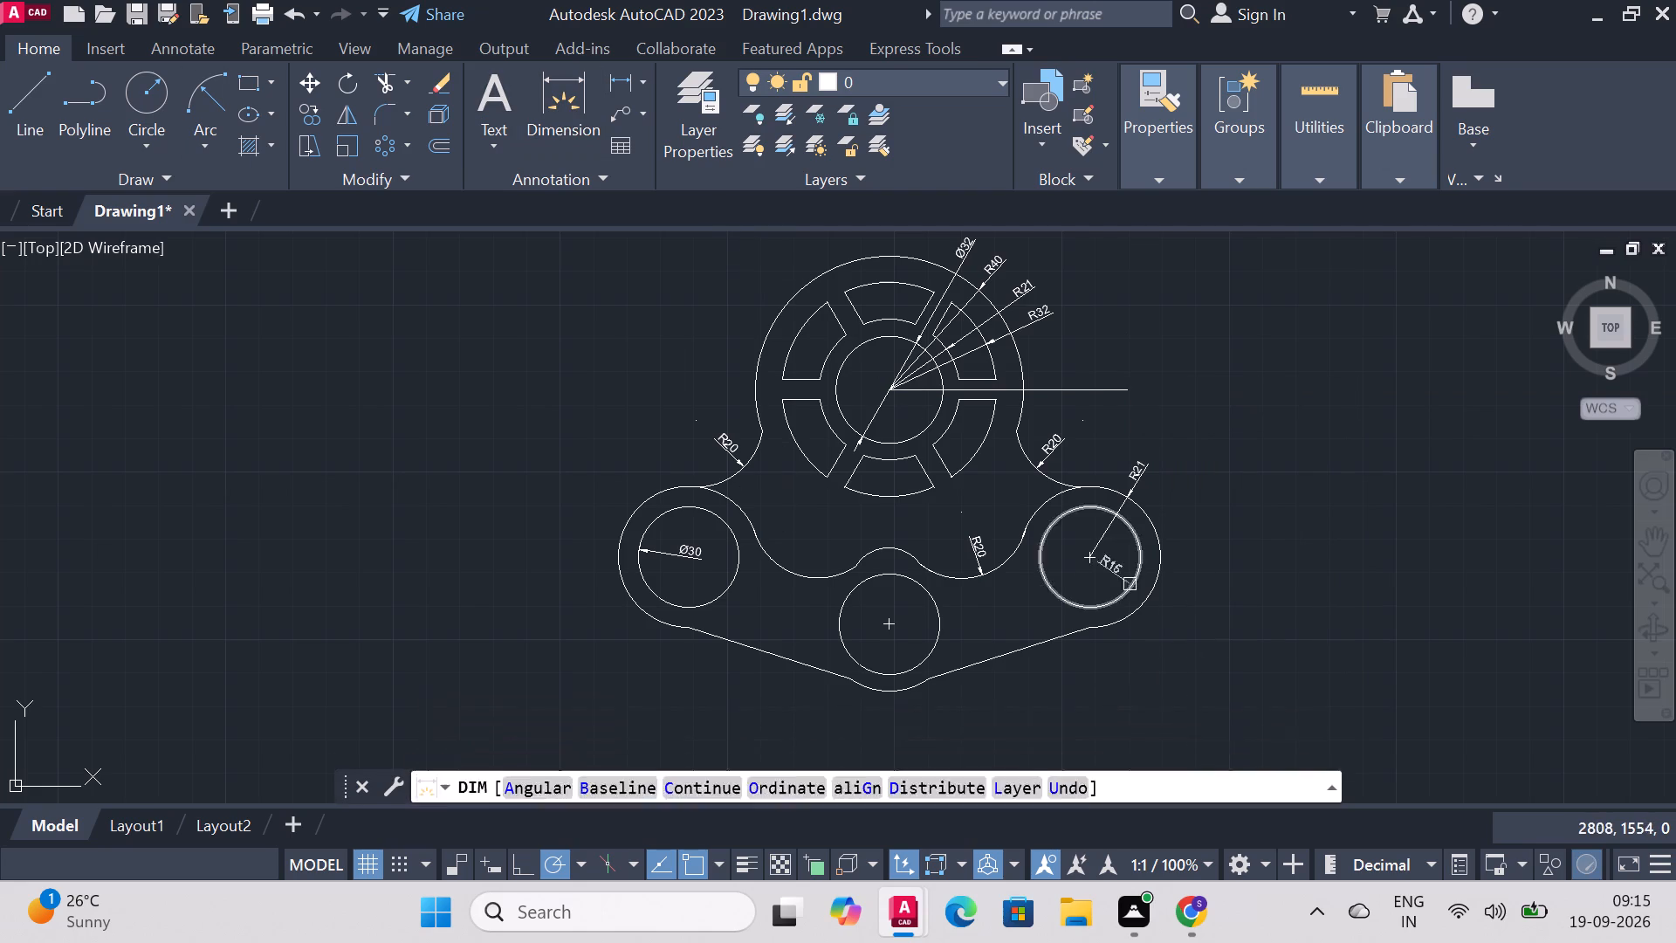
click(1092, 554)
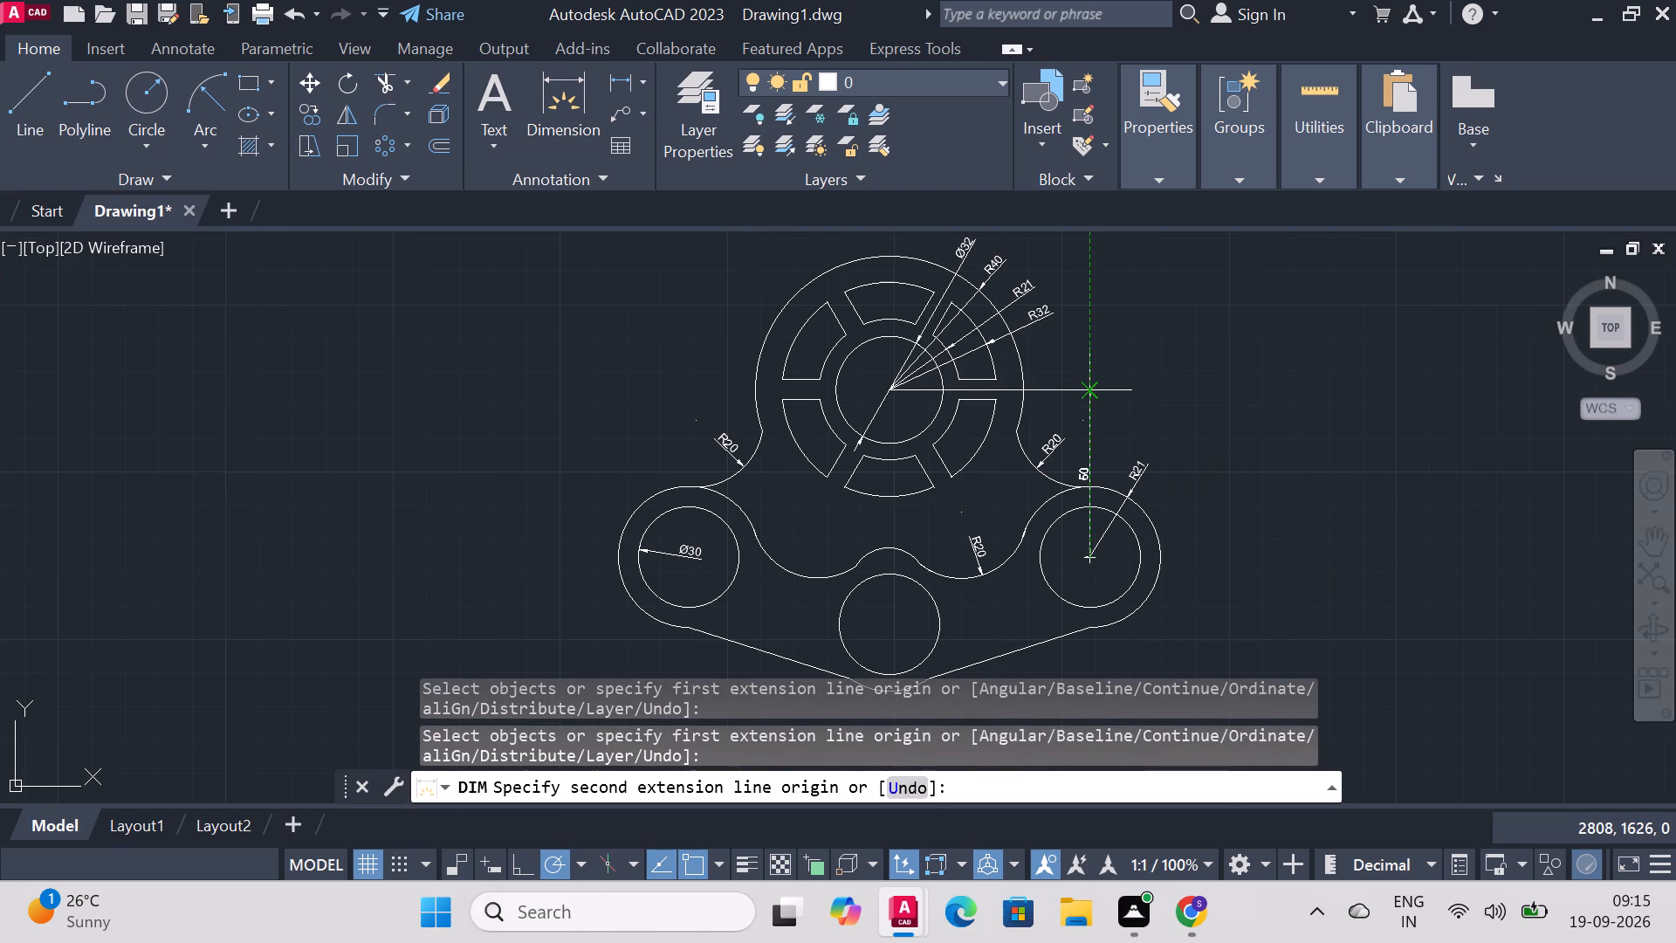
click(1087, 387)
click(1192, 389)
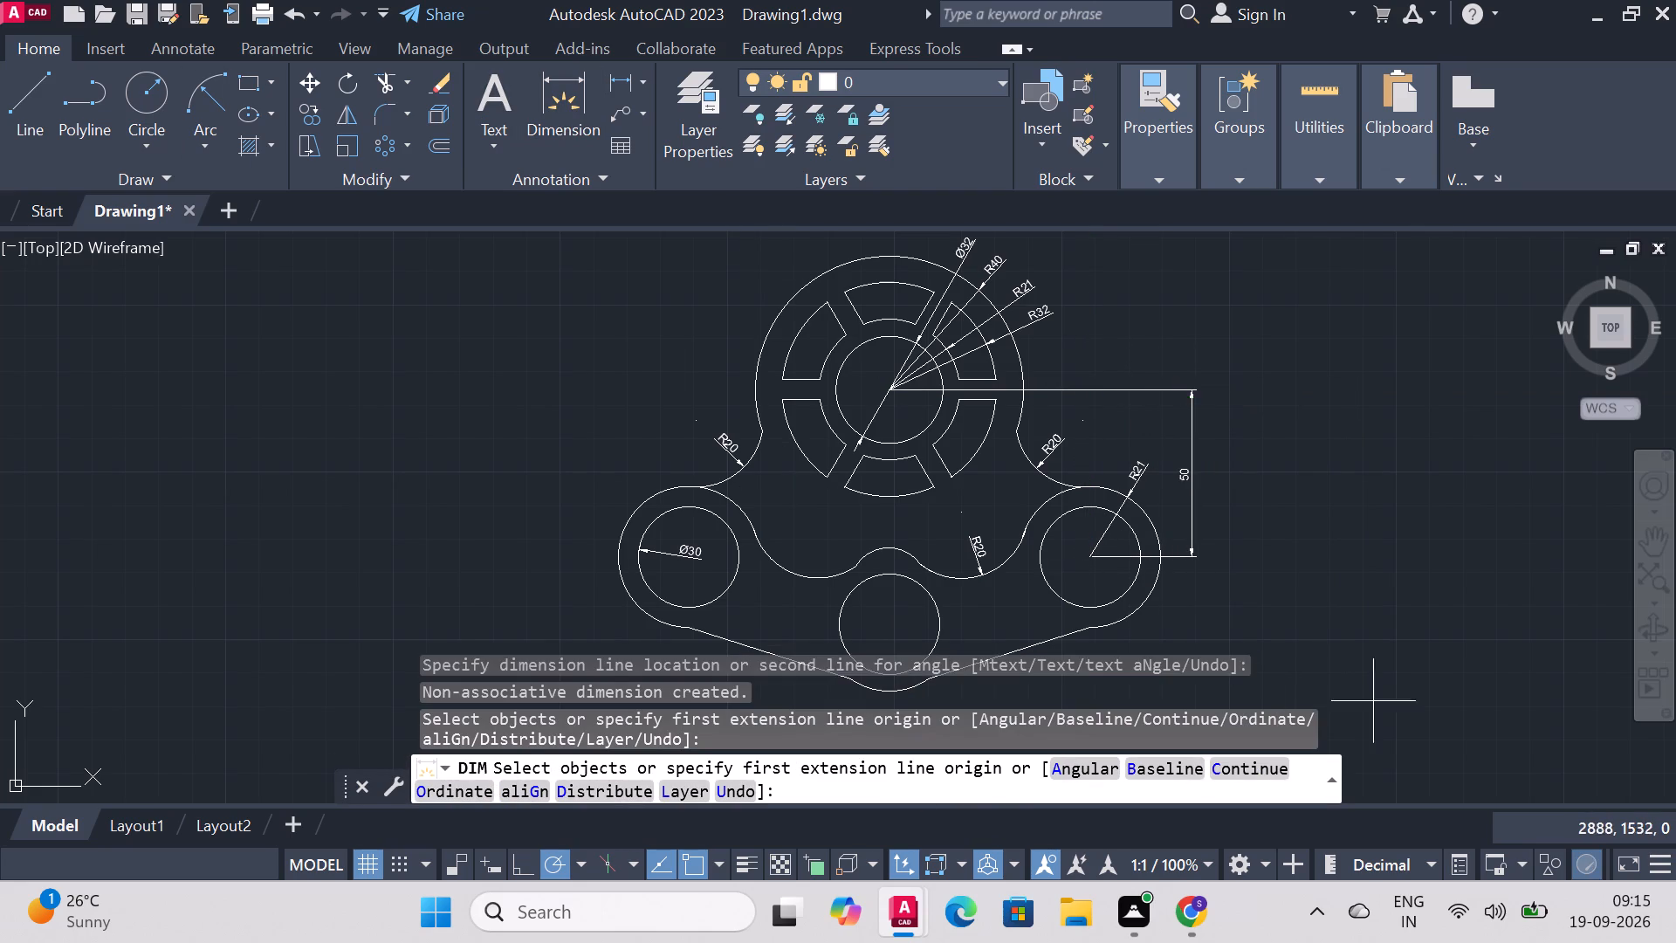
Draw a horizontal line from the bottom circle's centre rightward past the right corner, ending below the vertical dimension.
scroll(1489, 678, down, 2)
scroll(1469, 737, up, 2)
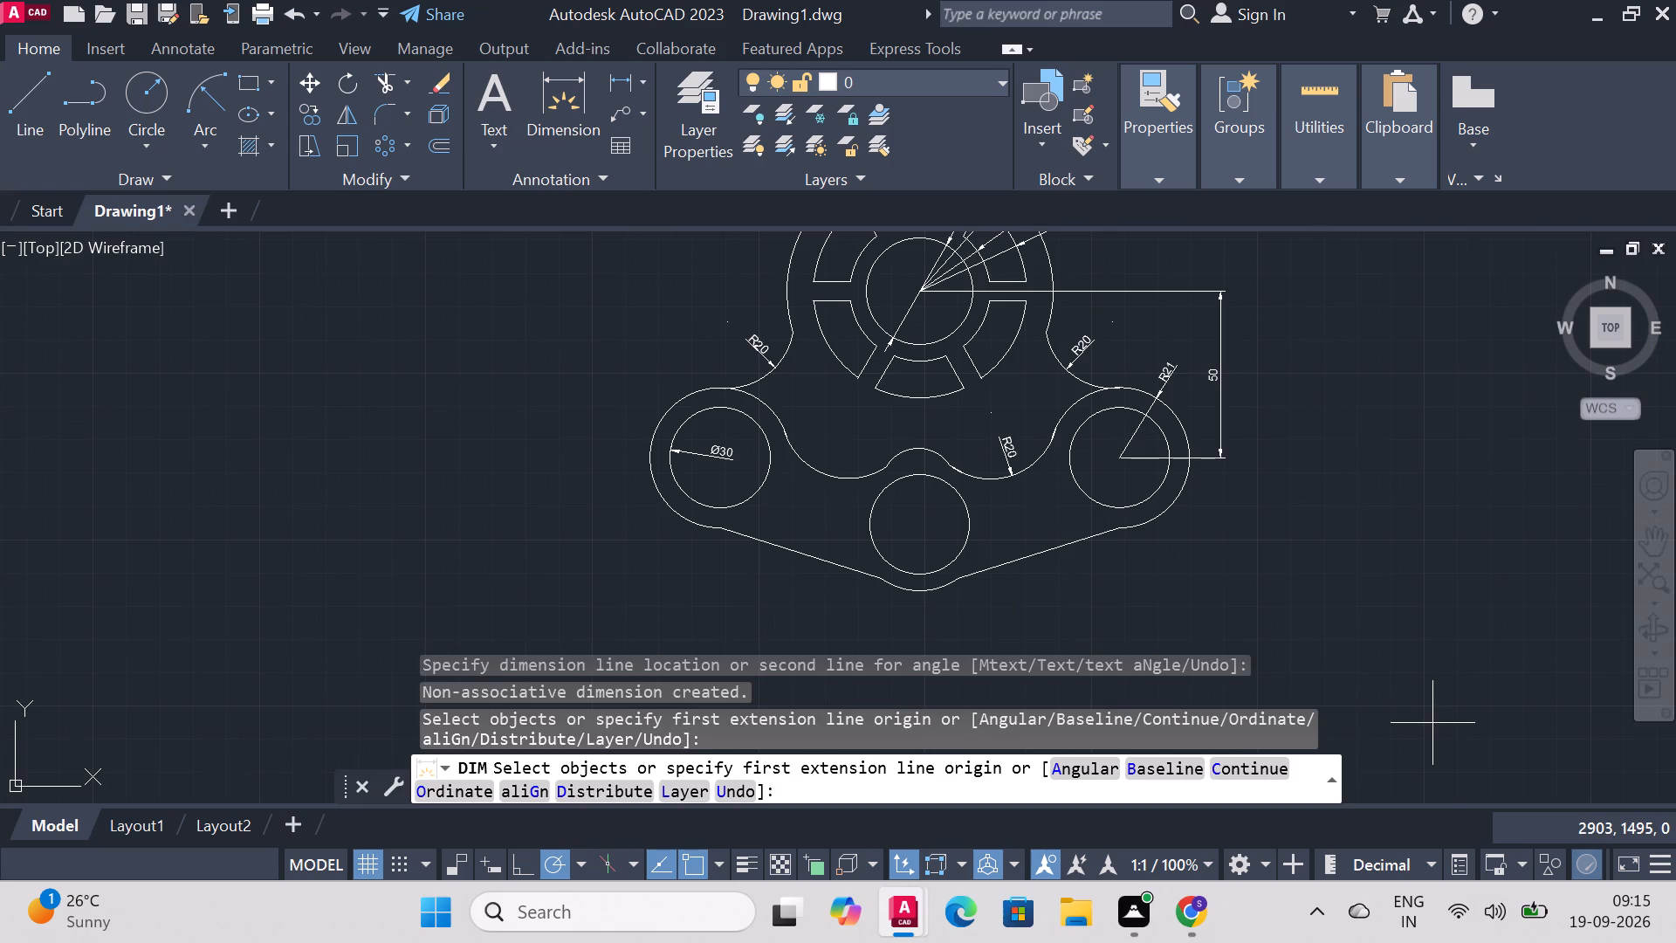
click(11, 103)
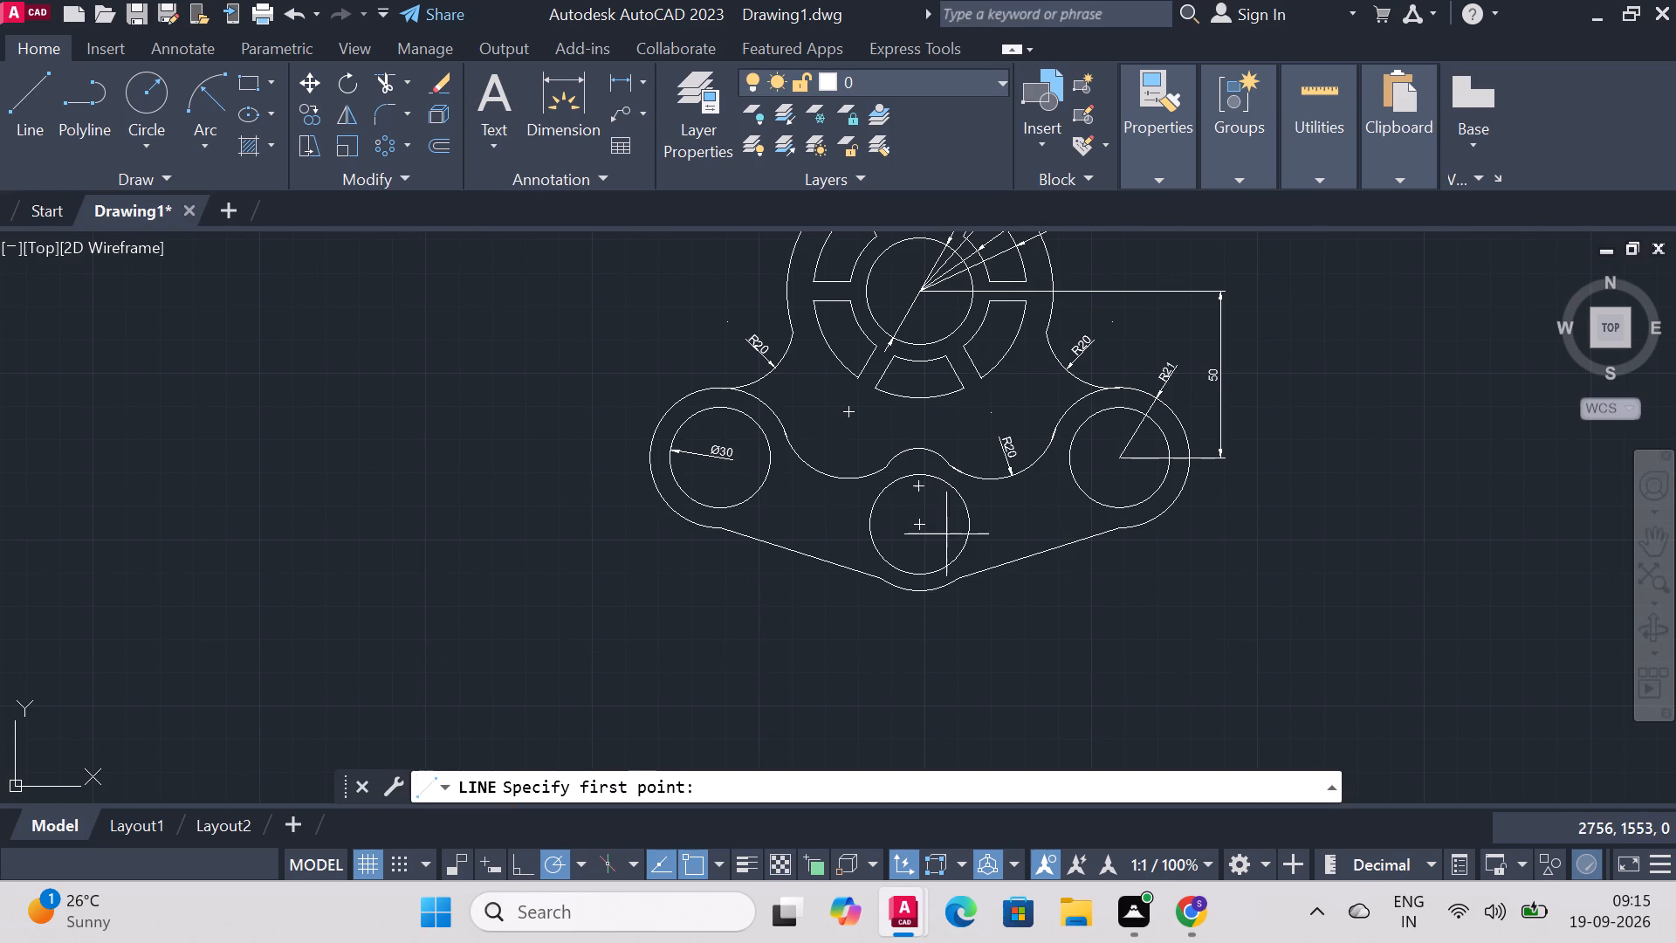
click(917, 526)
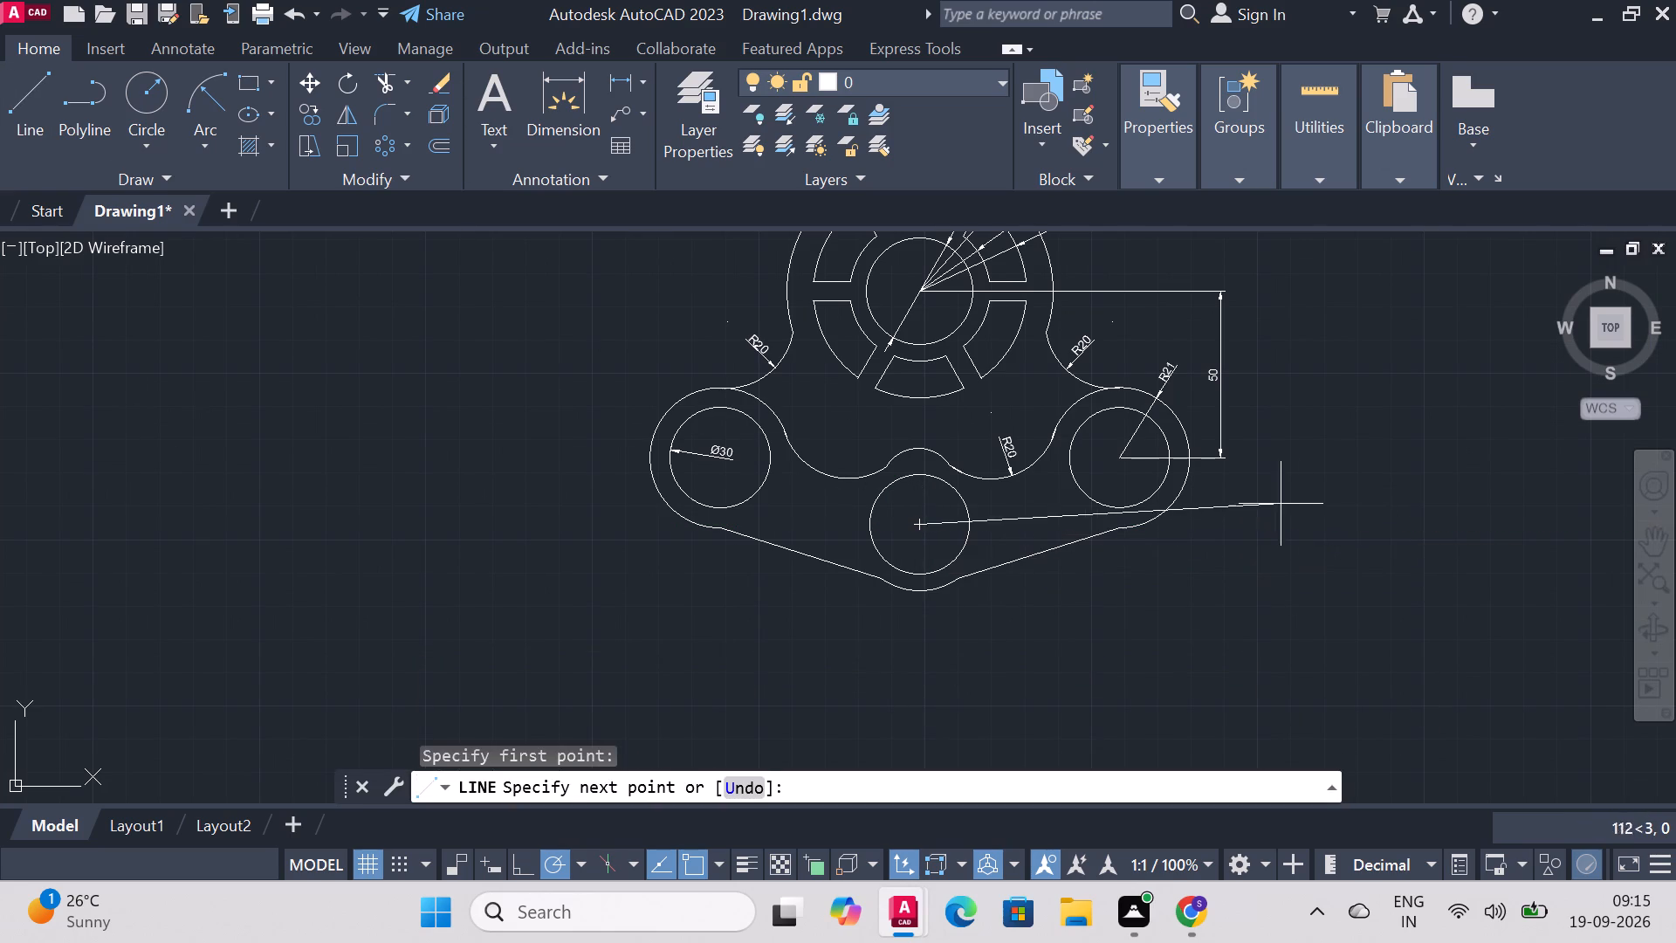
click(1223, 525)
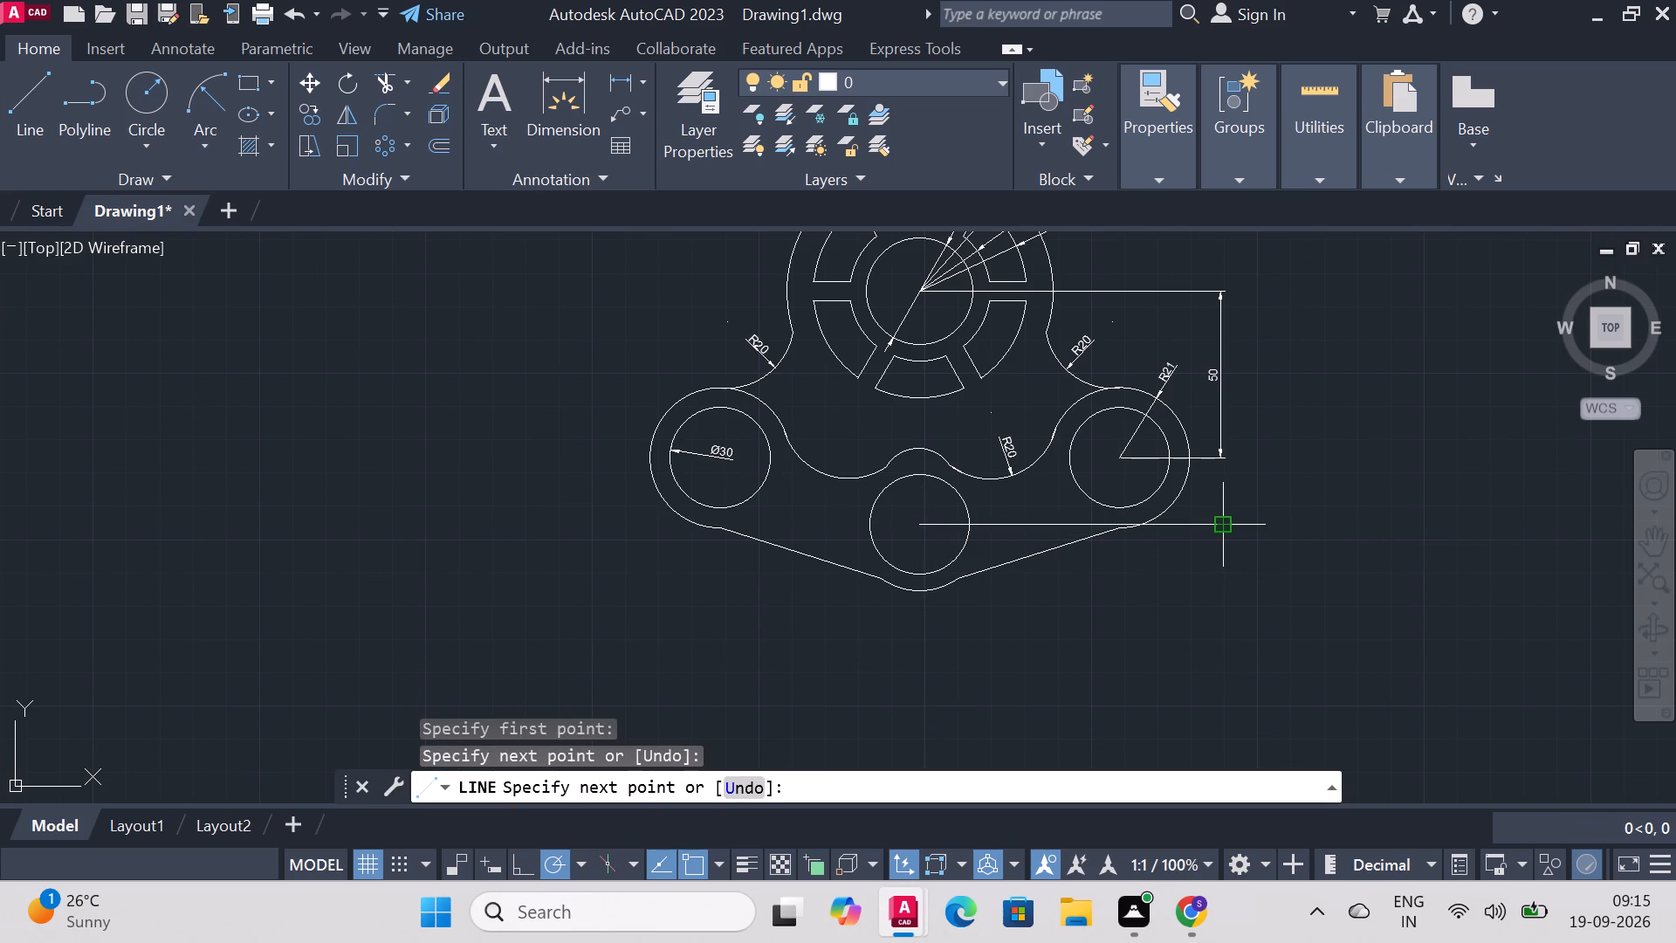
right_click(1223, 525)
click(1291, 533)
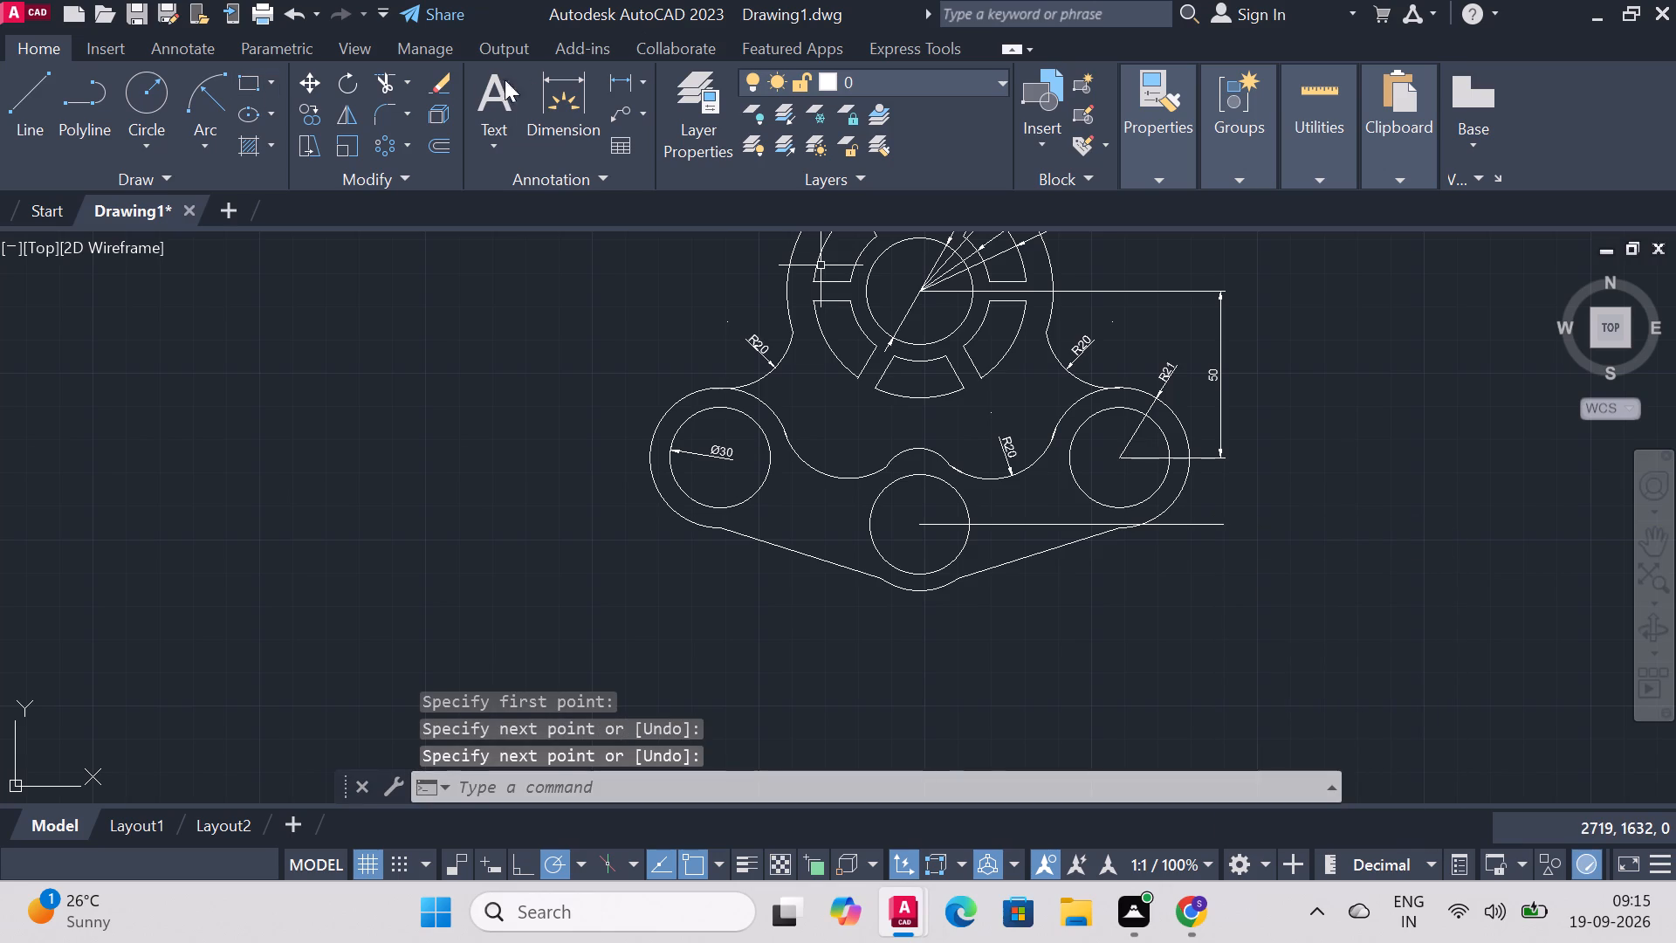
Dimension the vertical distance between the right corner centre's level and the bottom circle's centre line, directly below the upper vertical dimension.
click(539, 79)
scroll(1280, 483, up, 1)
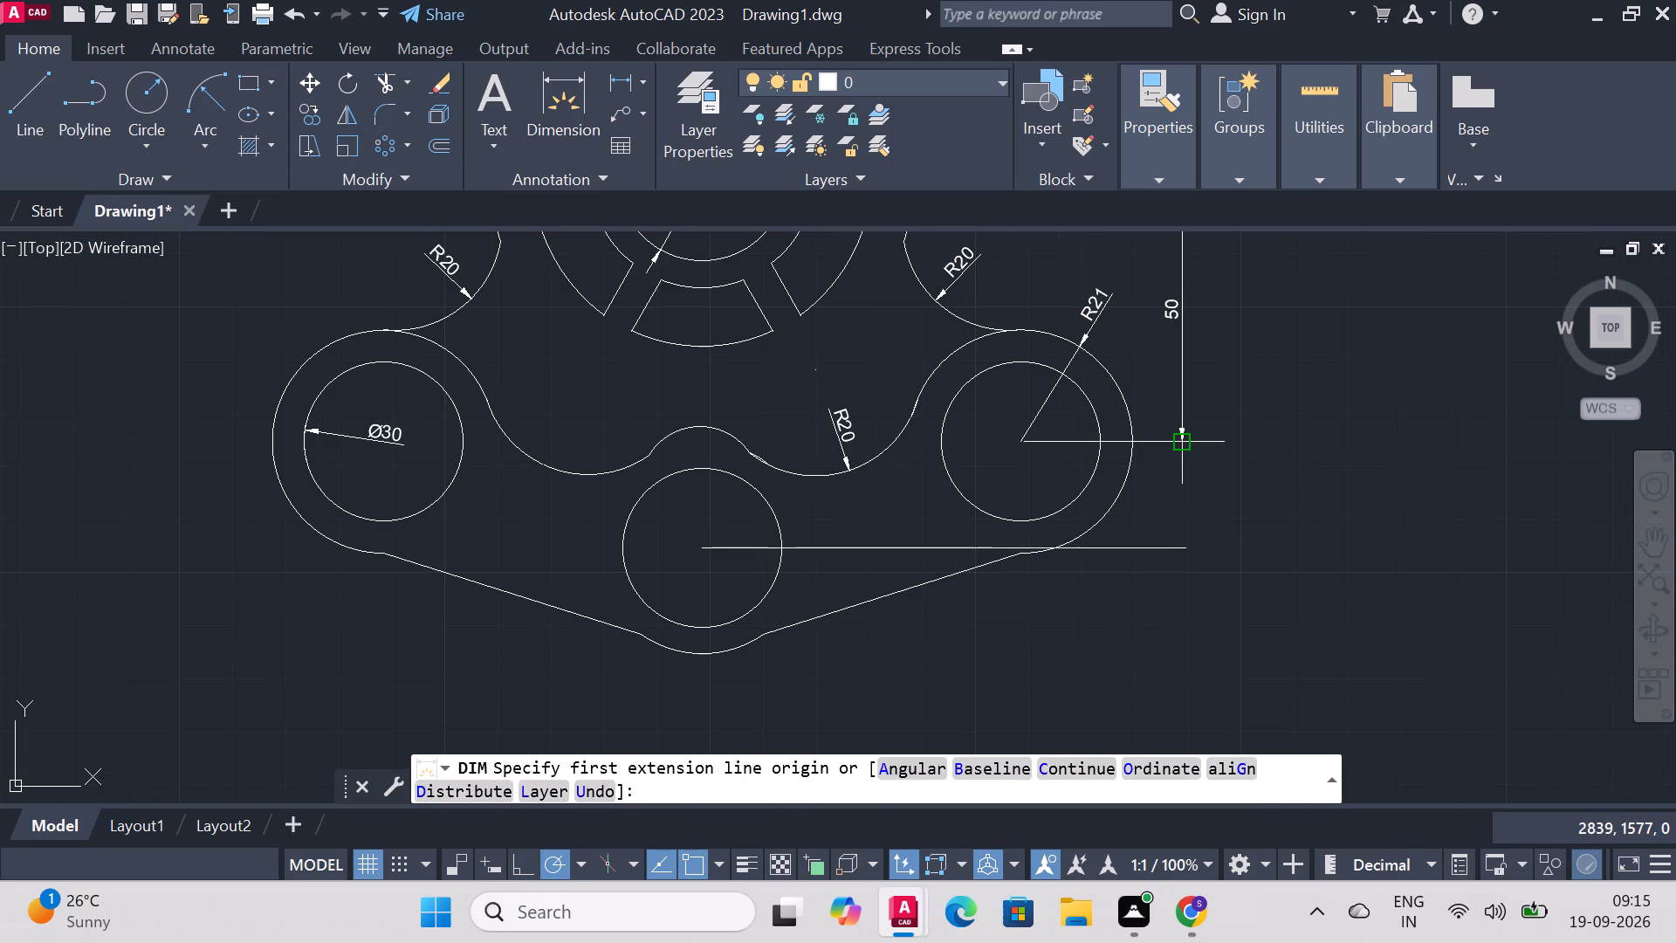
click(1177, 445)
click(1182, 547)
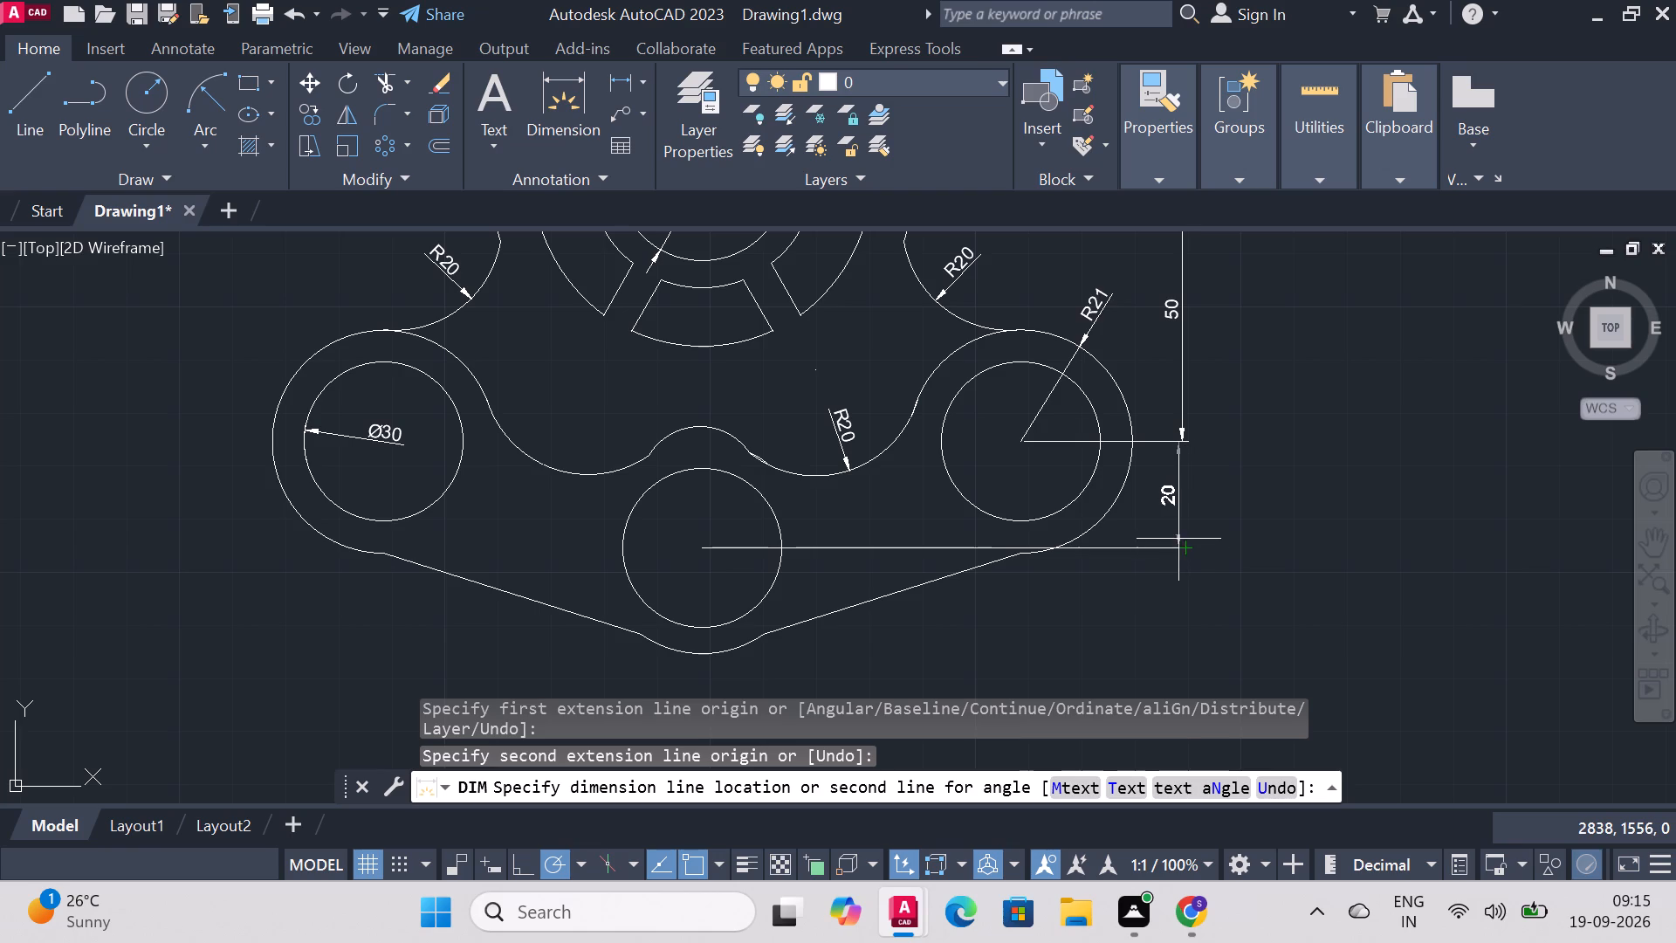
double_click(1182, 527)
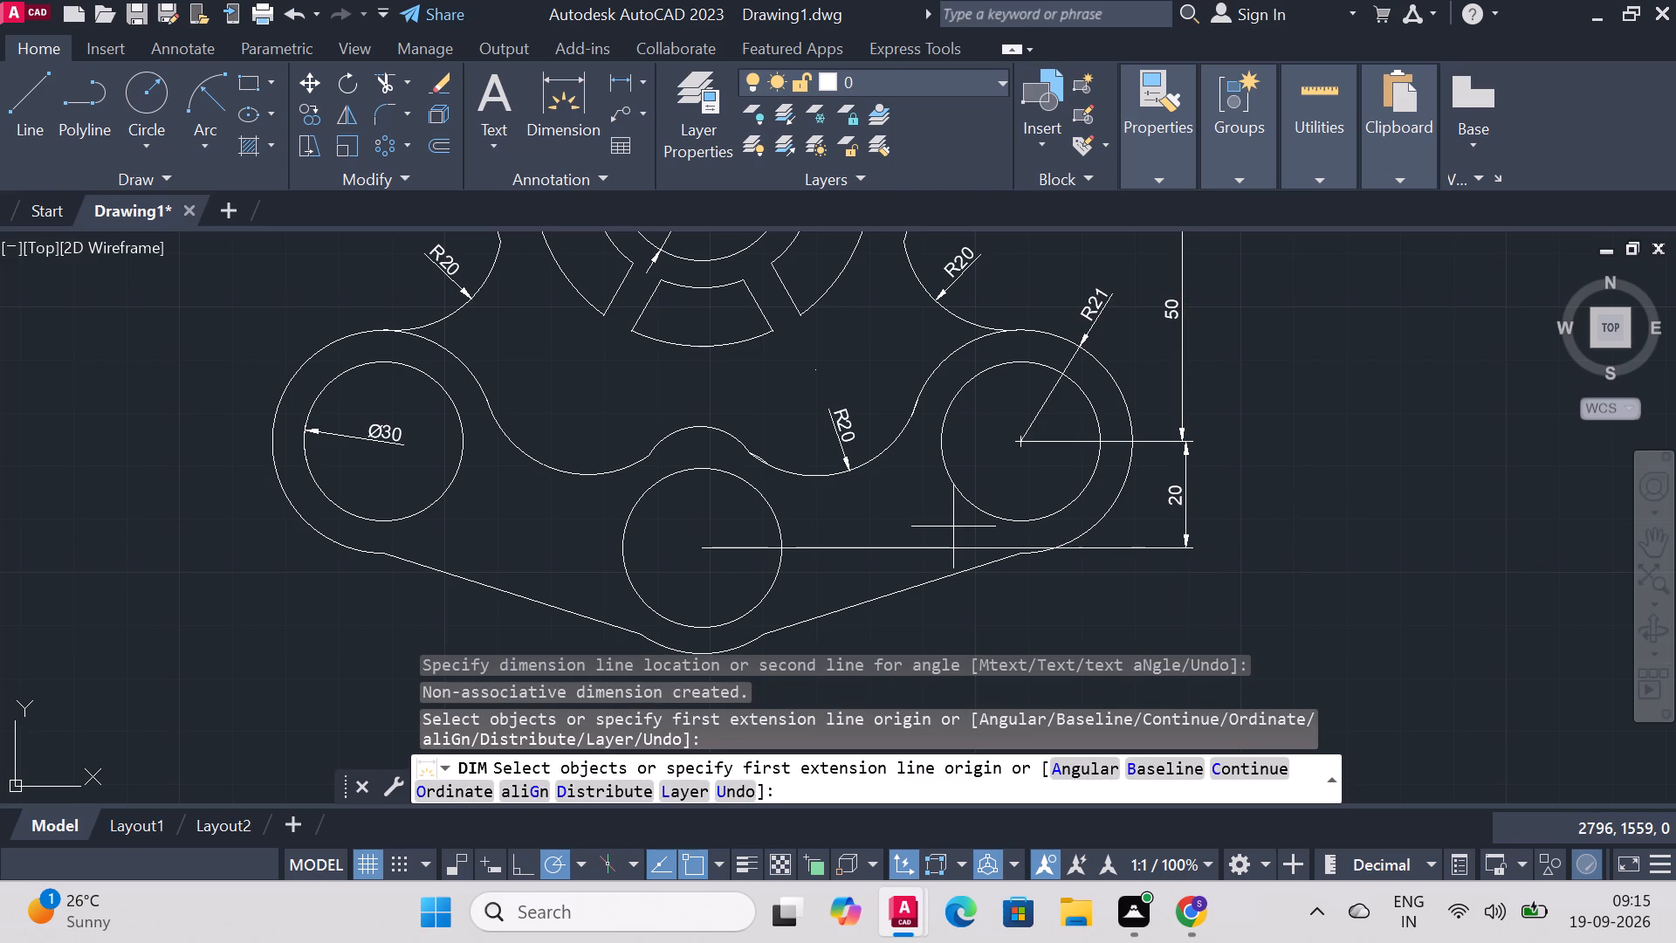
Dimension a distance of 60 from the bottom circle's centre toward the right corner, placing it below the outline.
scroll(917, 495, down, 2)
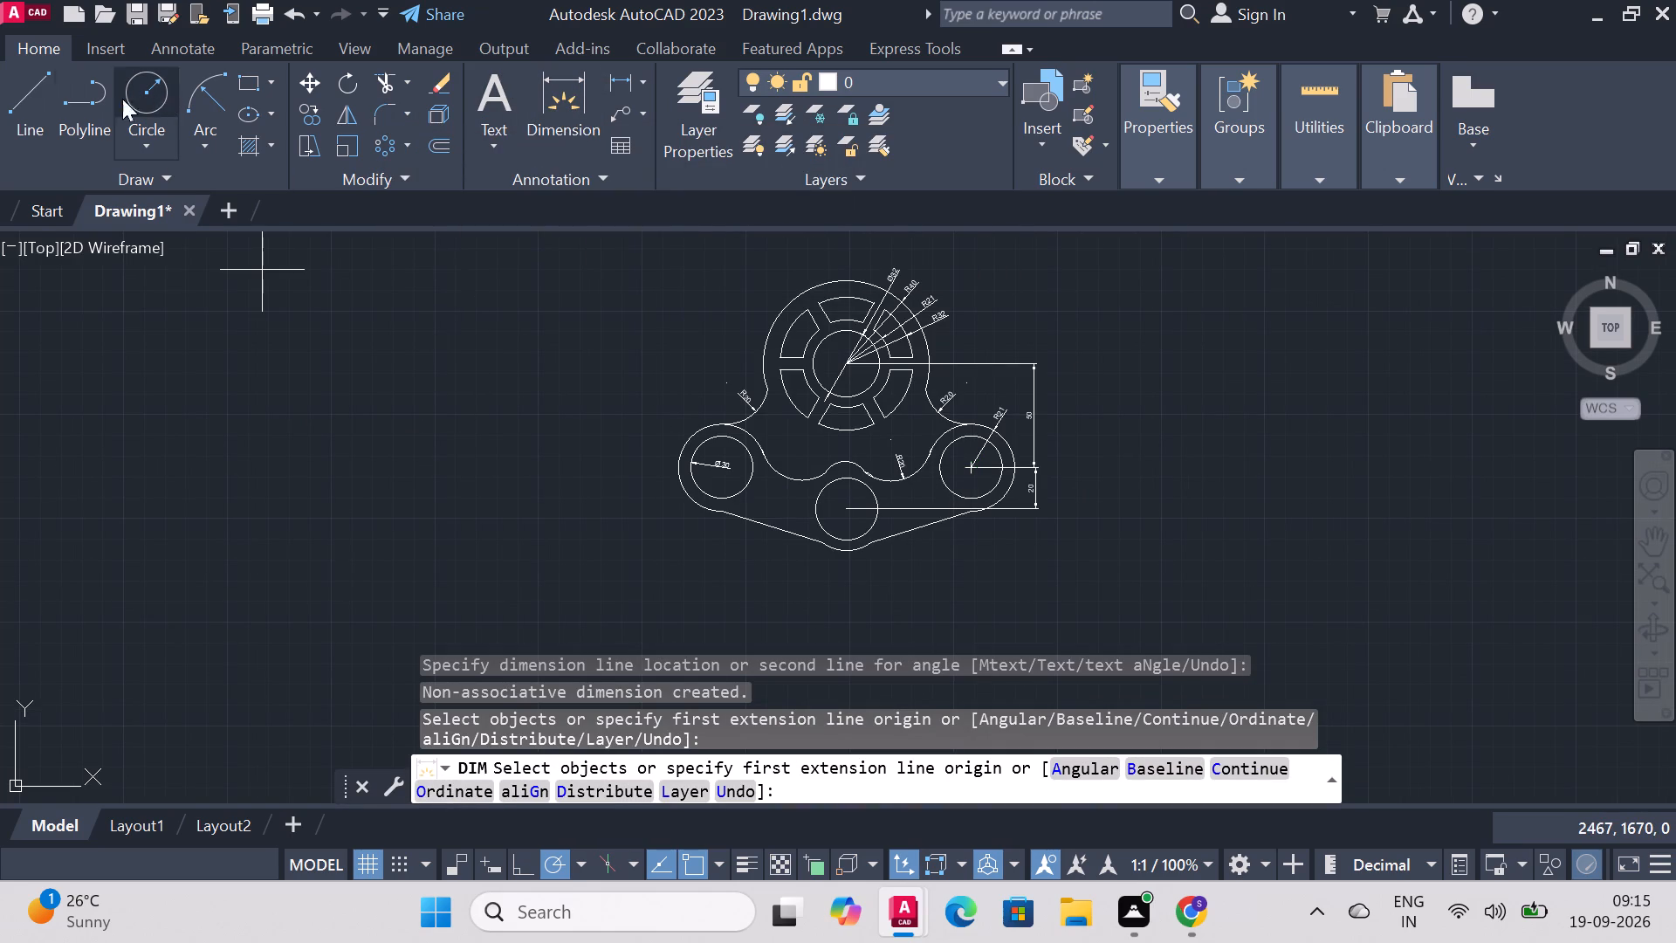
click(580, 101)
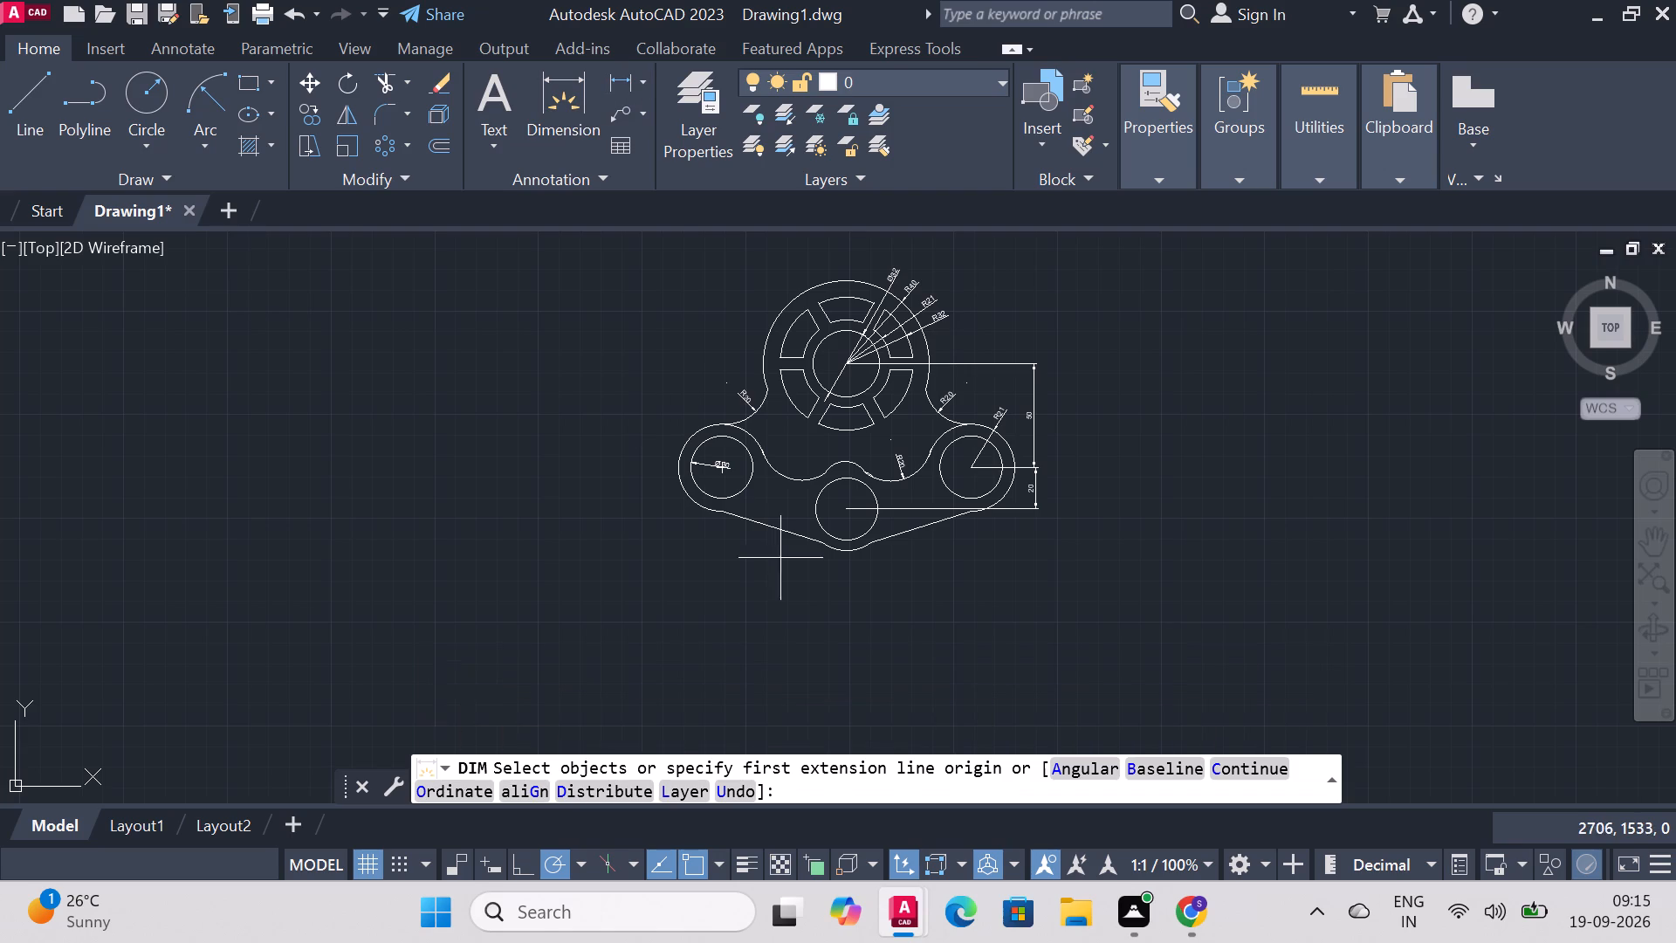
click(848, 510)
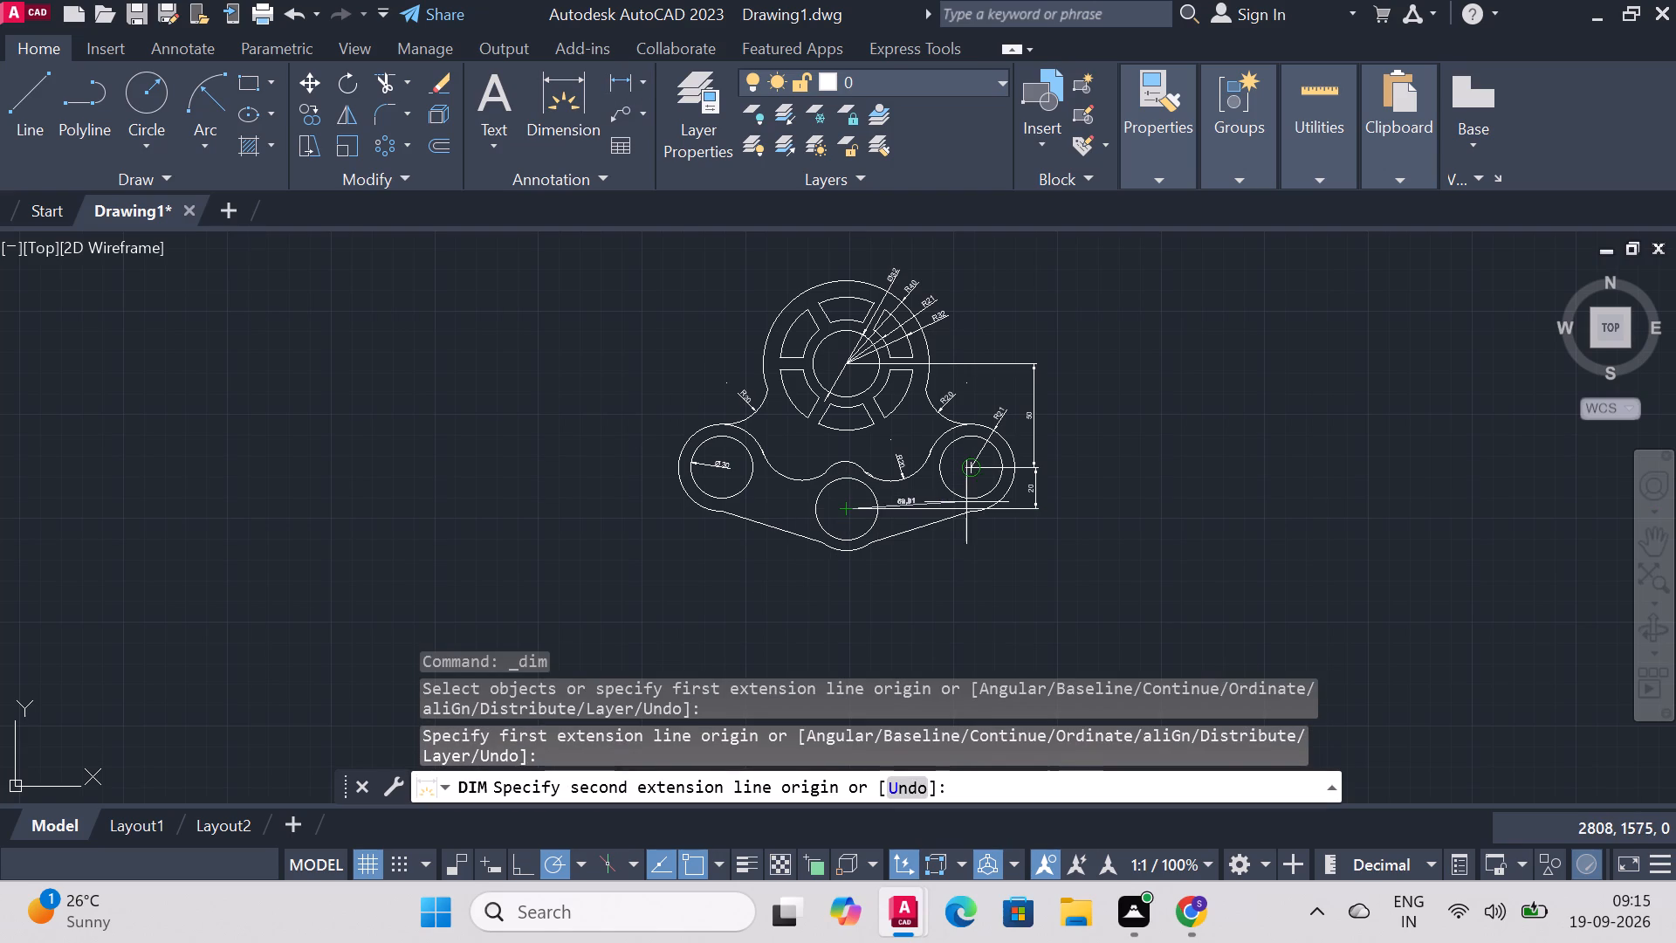
text(60)
key(Return)
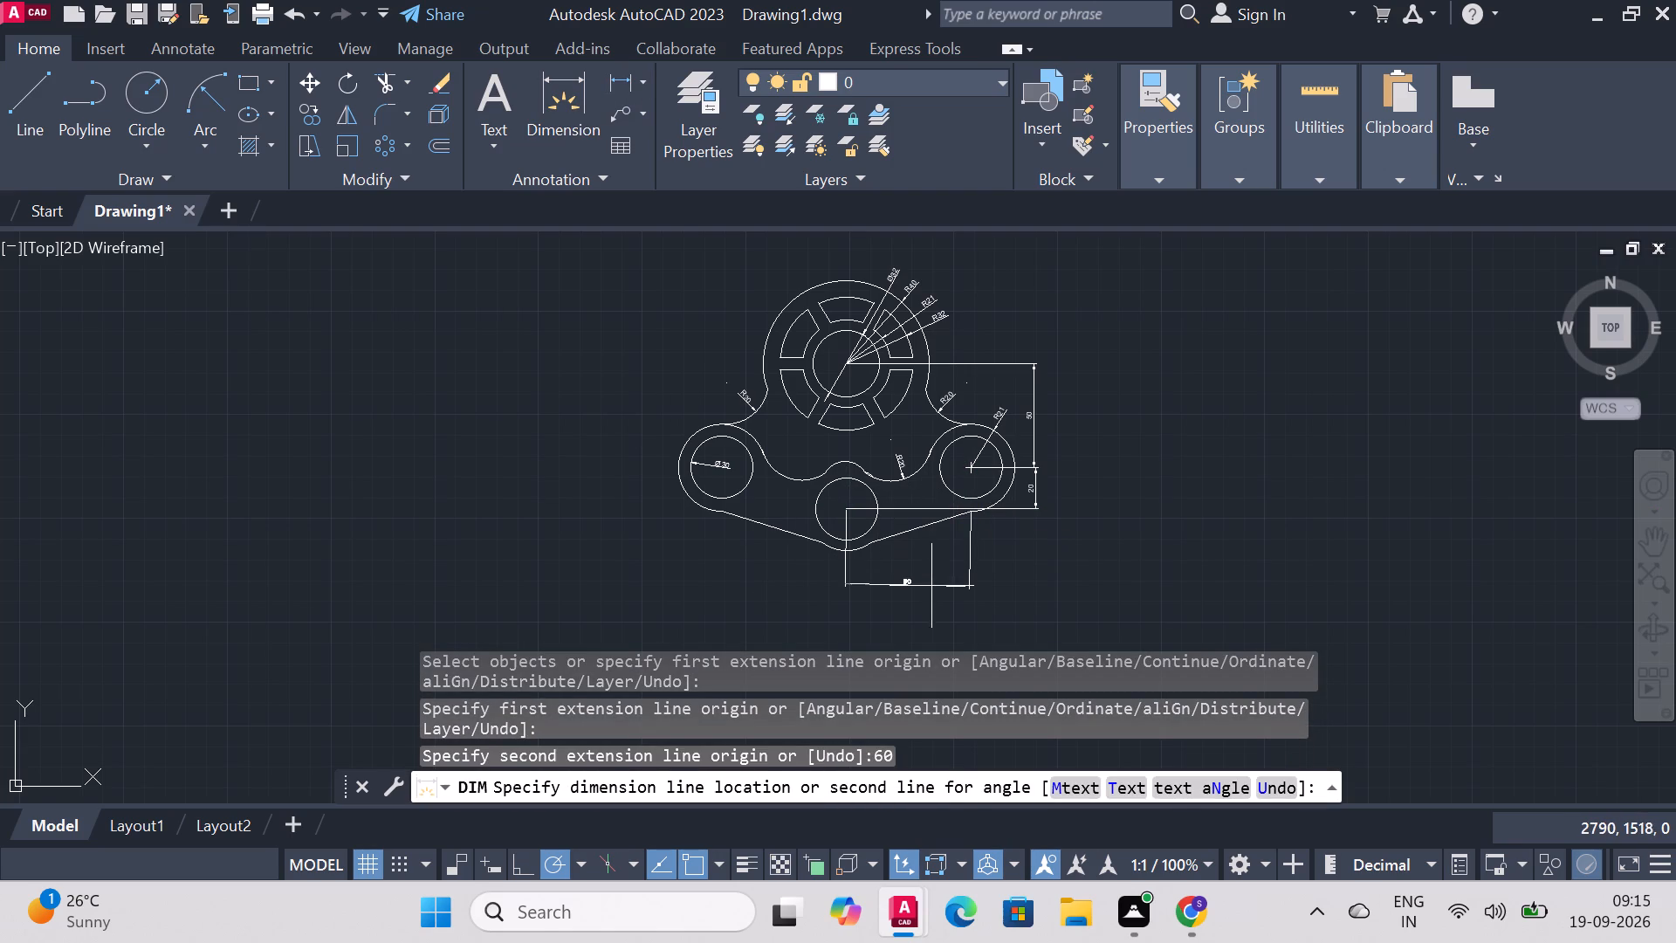
click(931, 587)
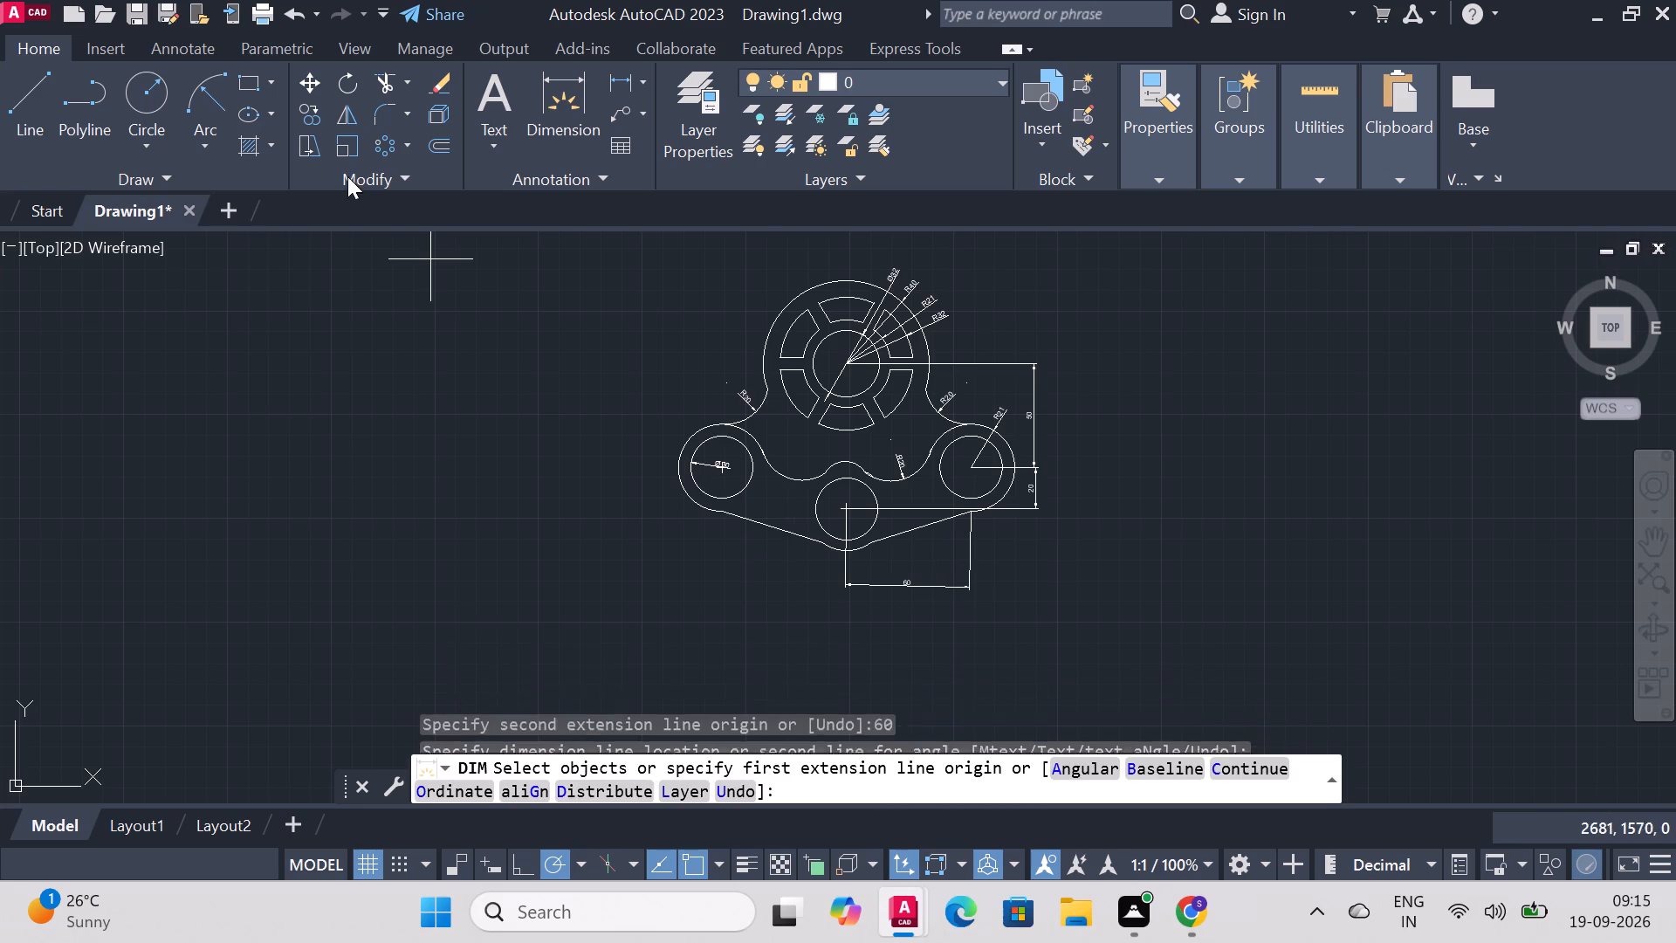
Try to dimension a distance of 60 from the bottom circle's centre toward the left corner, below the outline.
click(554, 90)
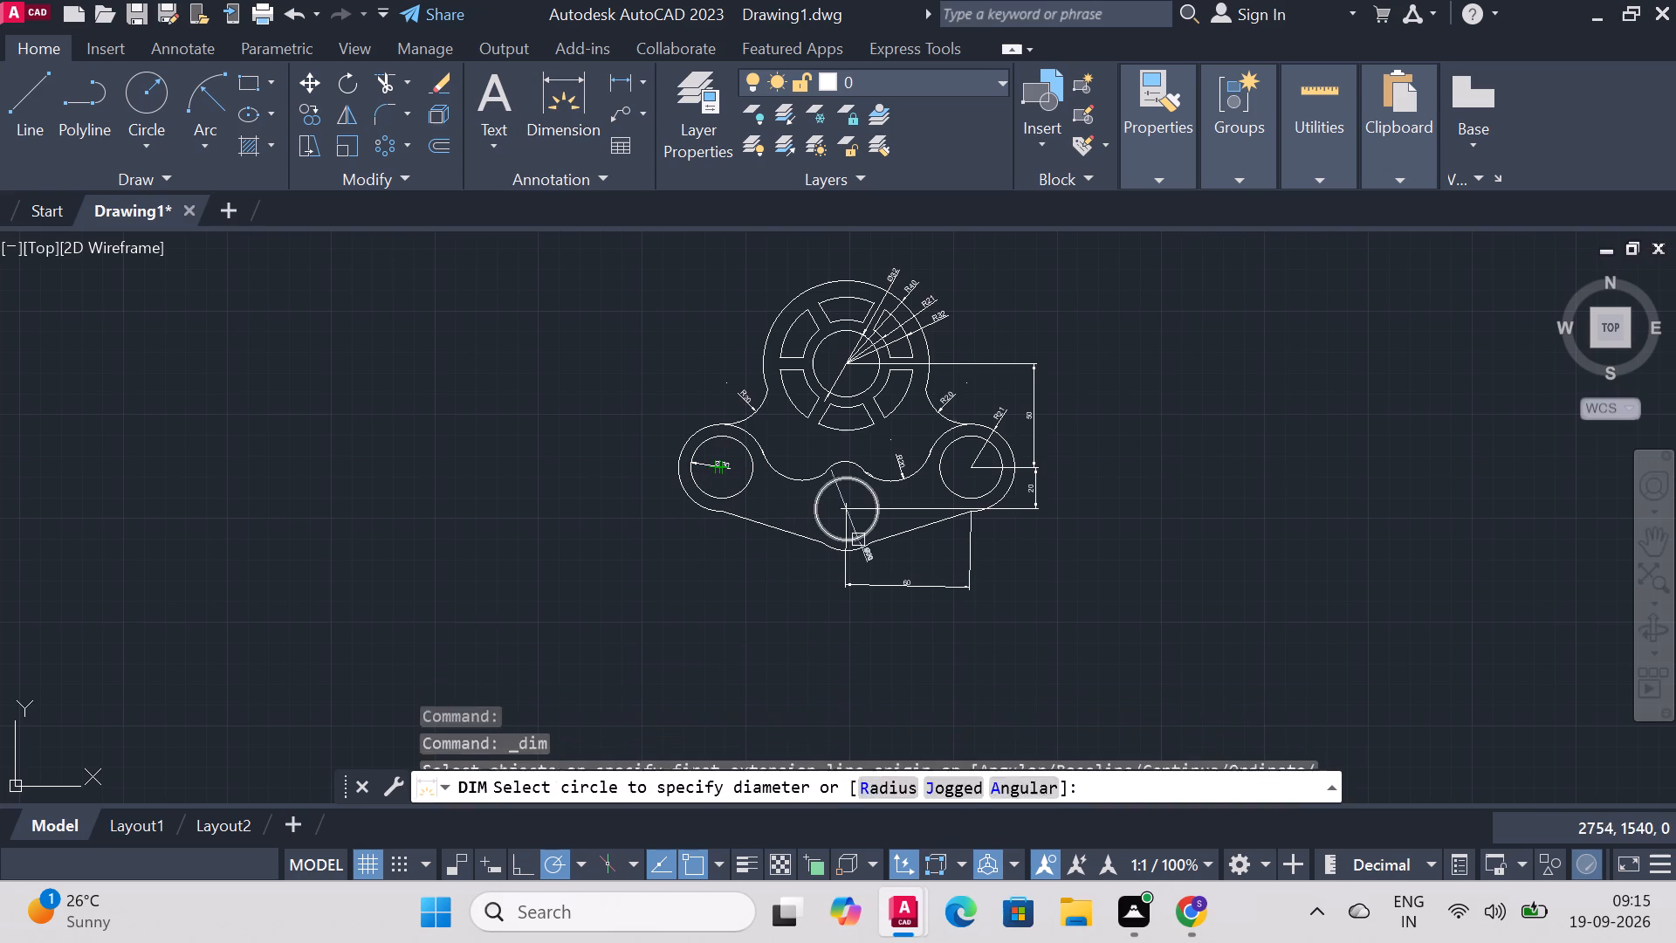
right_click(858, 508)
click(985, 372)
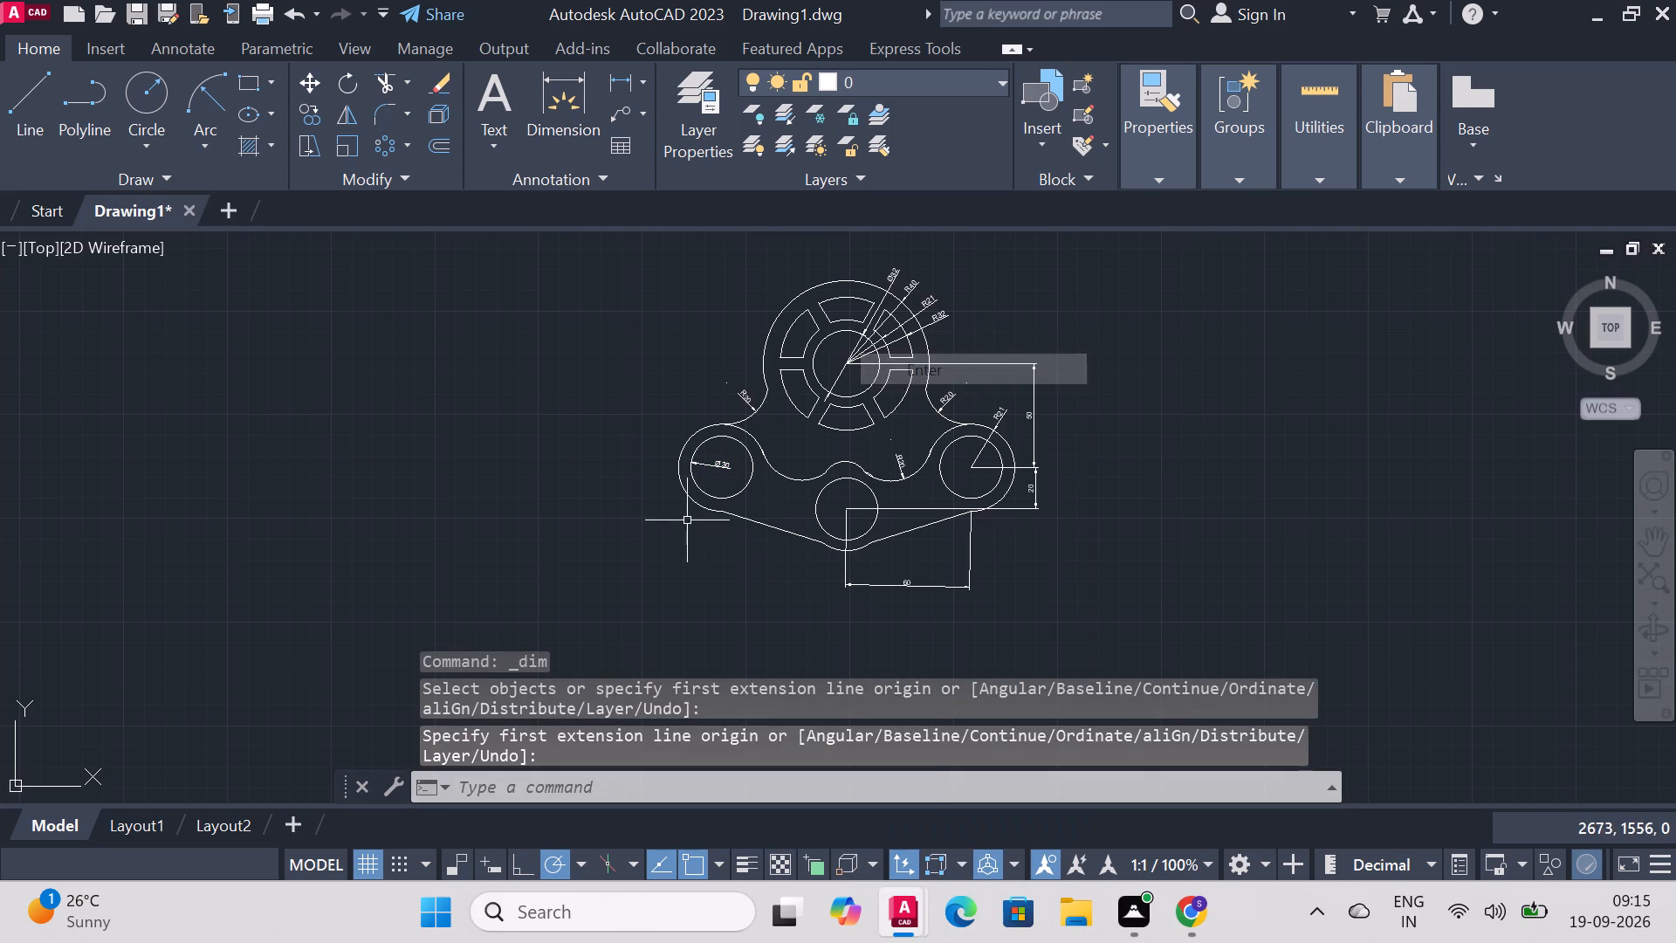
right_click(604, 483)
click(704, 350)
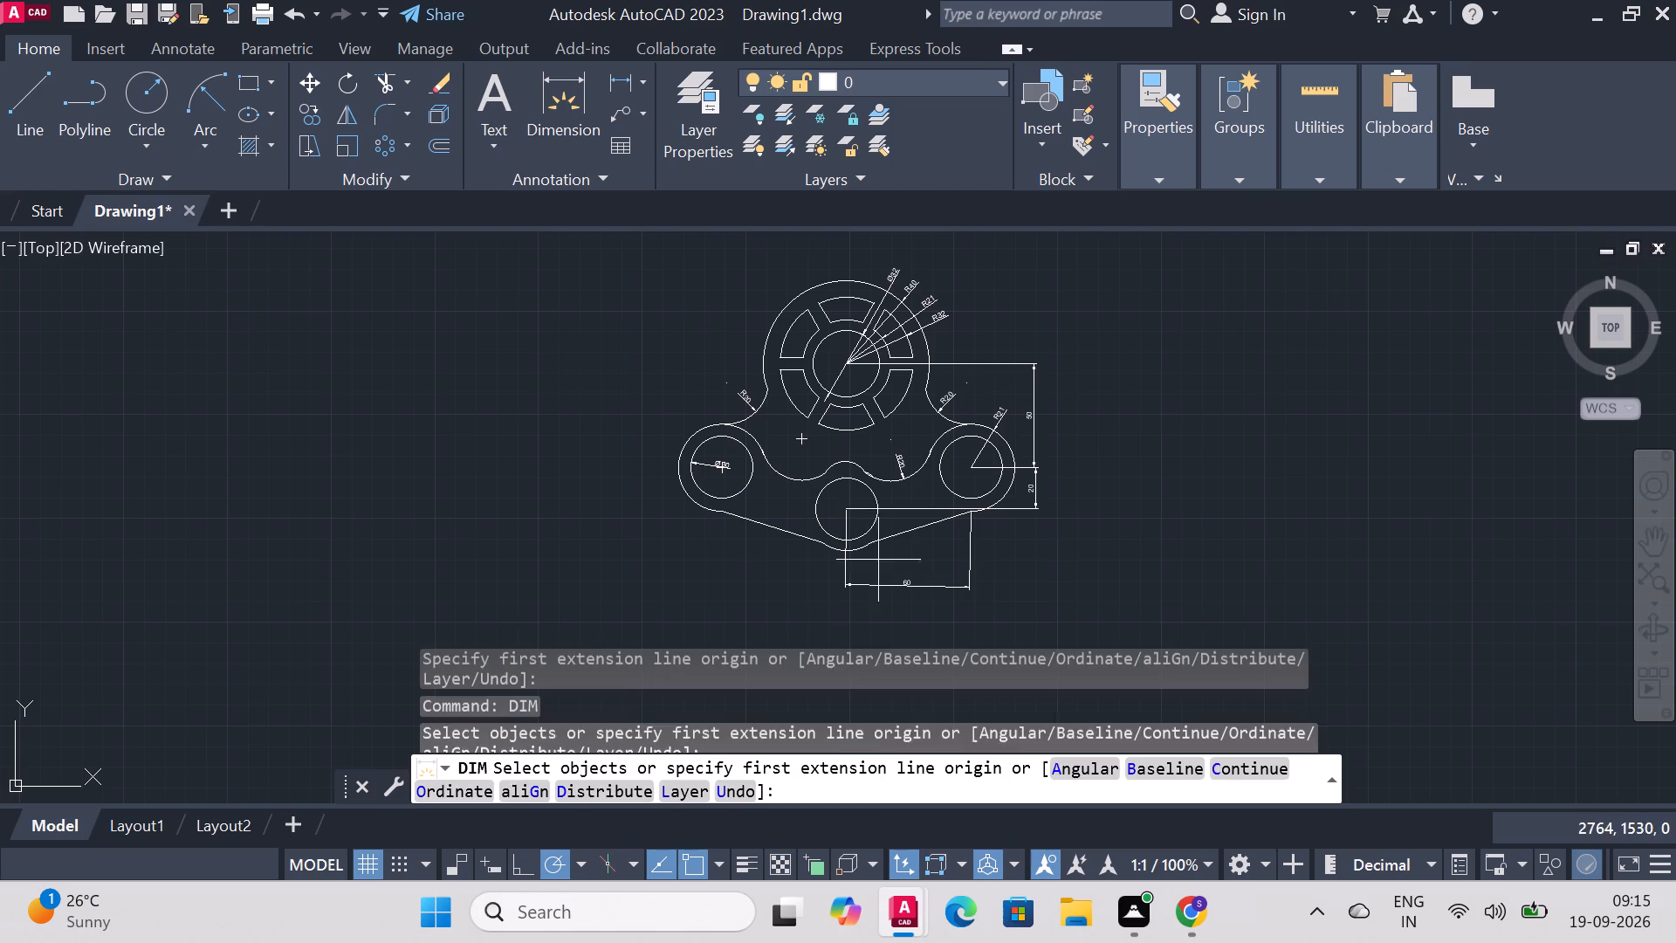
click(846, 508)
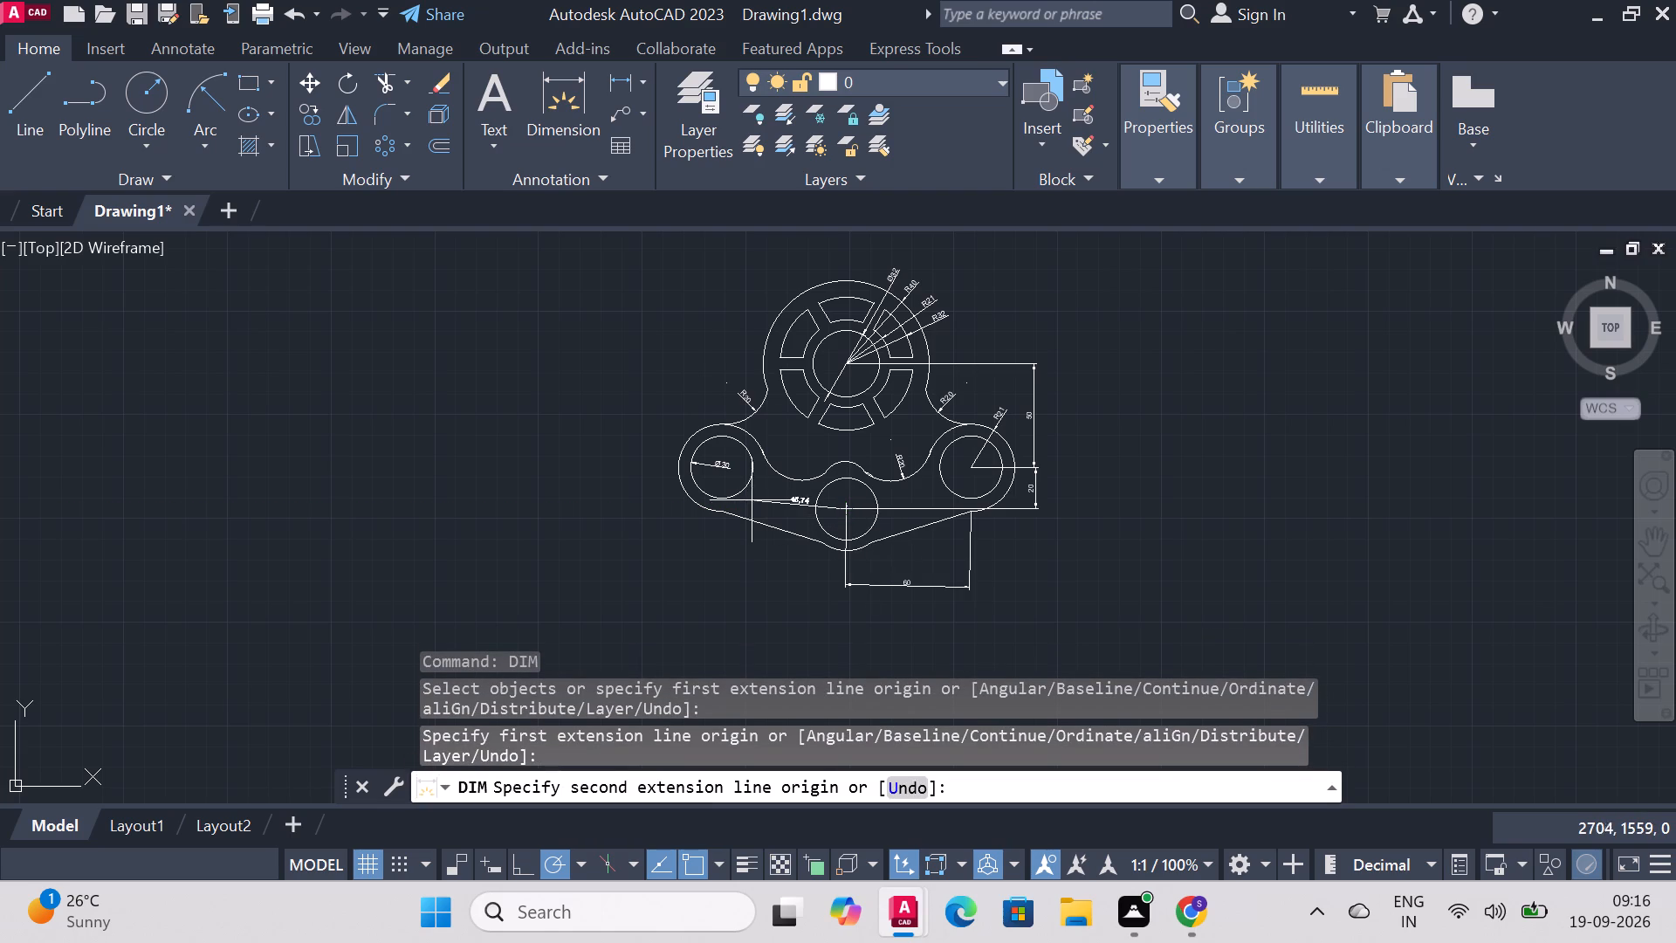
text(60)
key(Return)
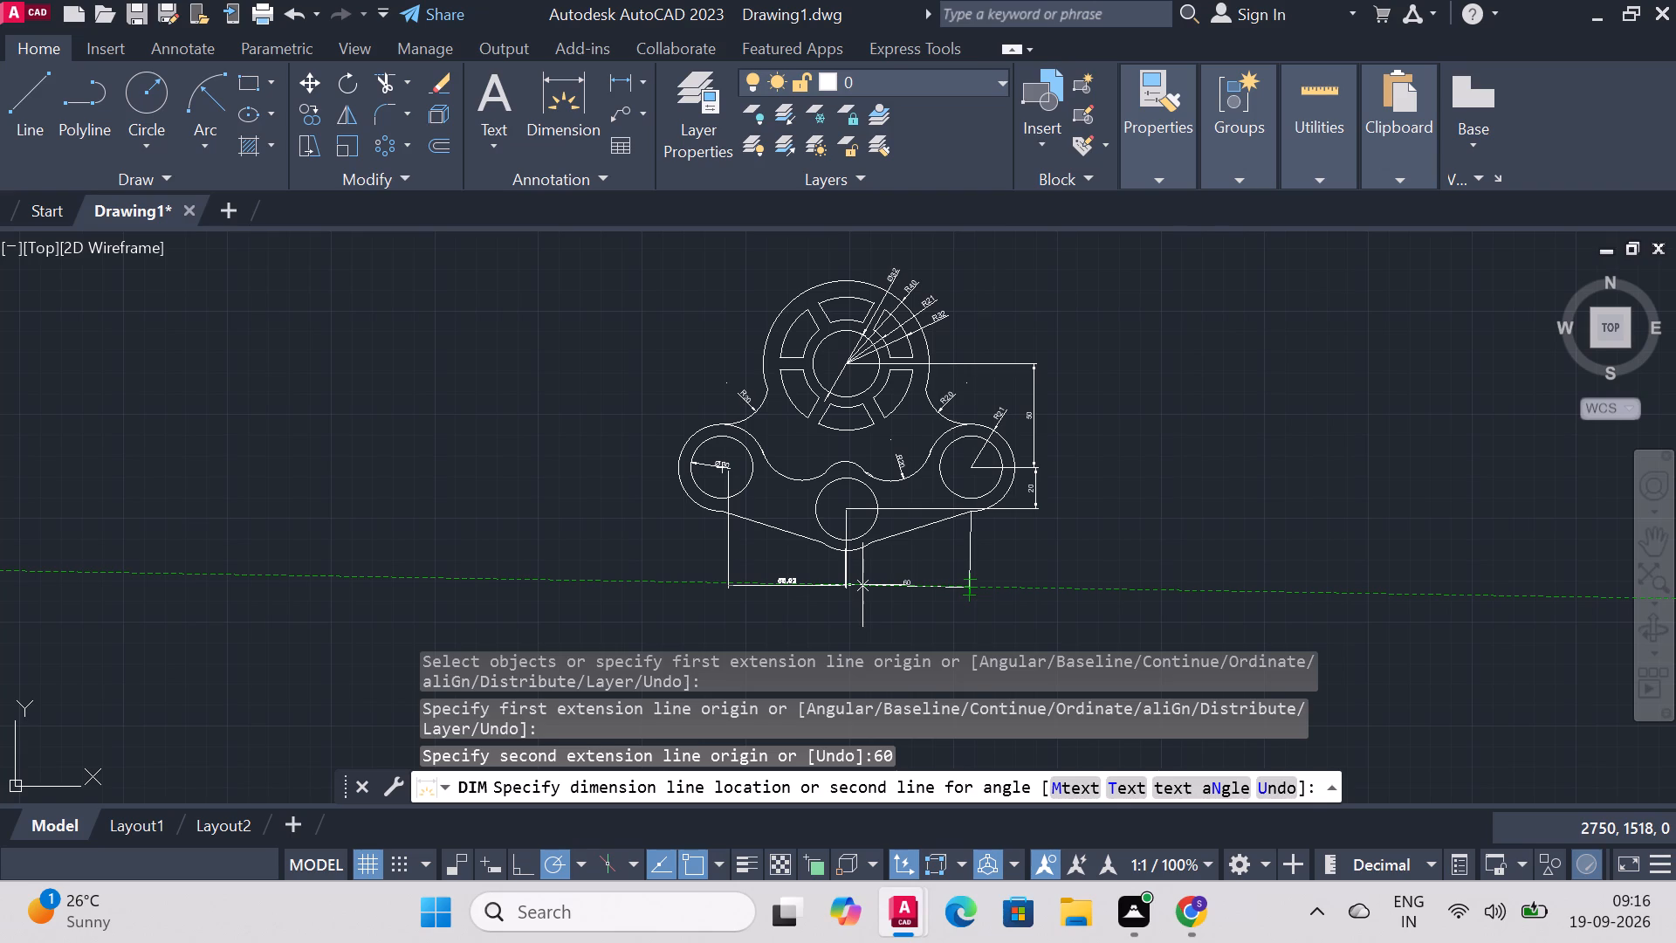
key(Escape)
Dimension a distance of 60 from the bottom circle's centre toward the left corner, placing it below the outline.
scroll(641, 621, up, 1)
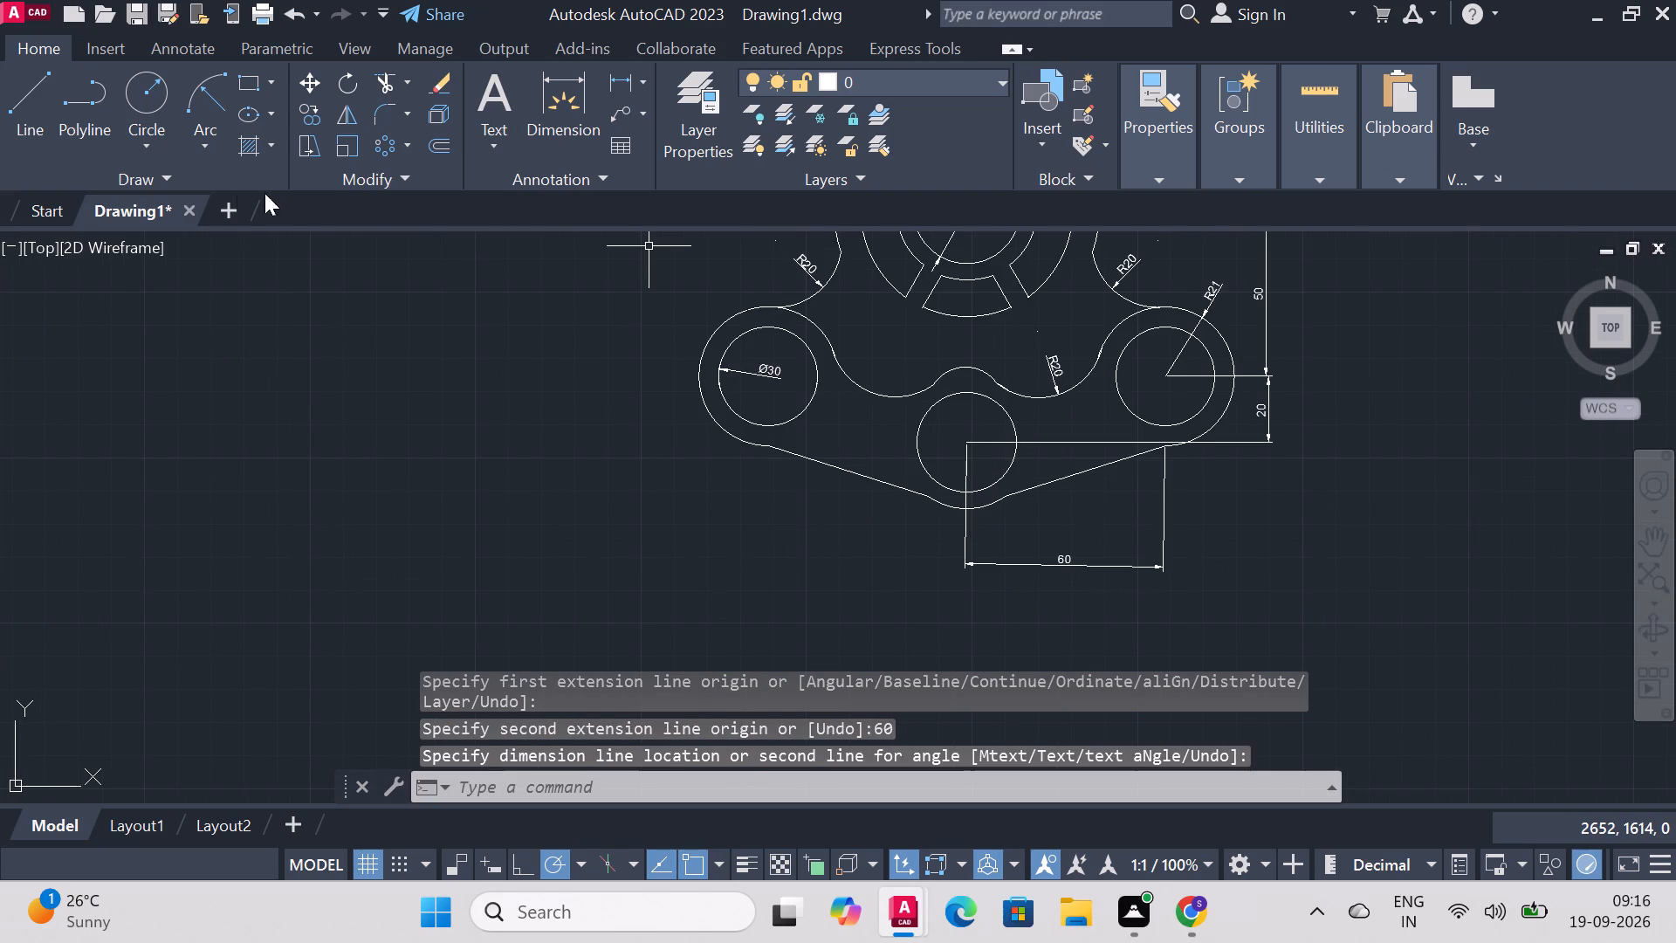
click(542, 83)
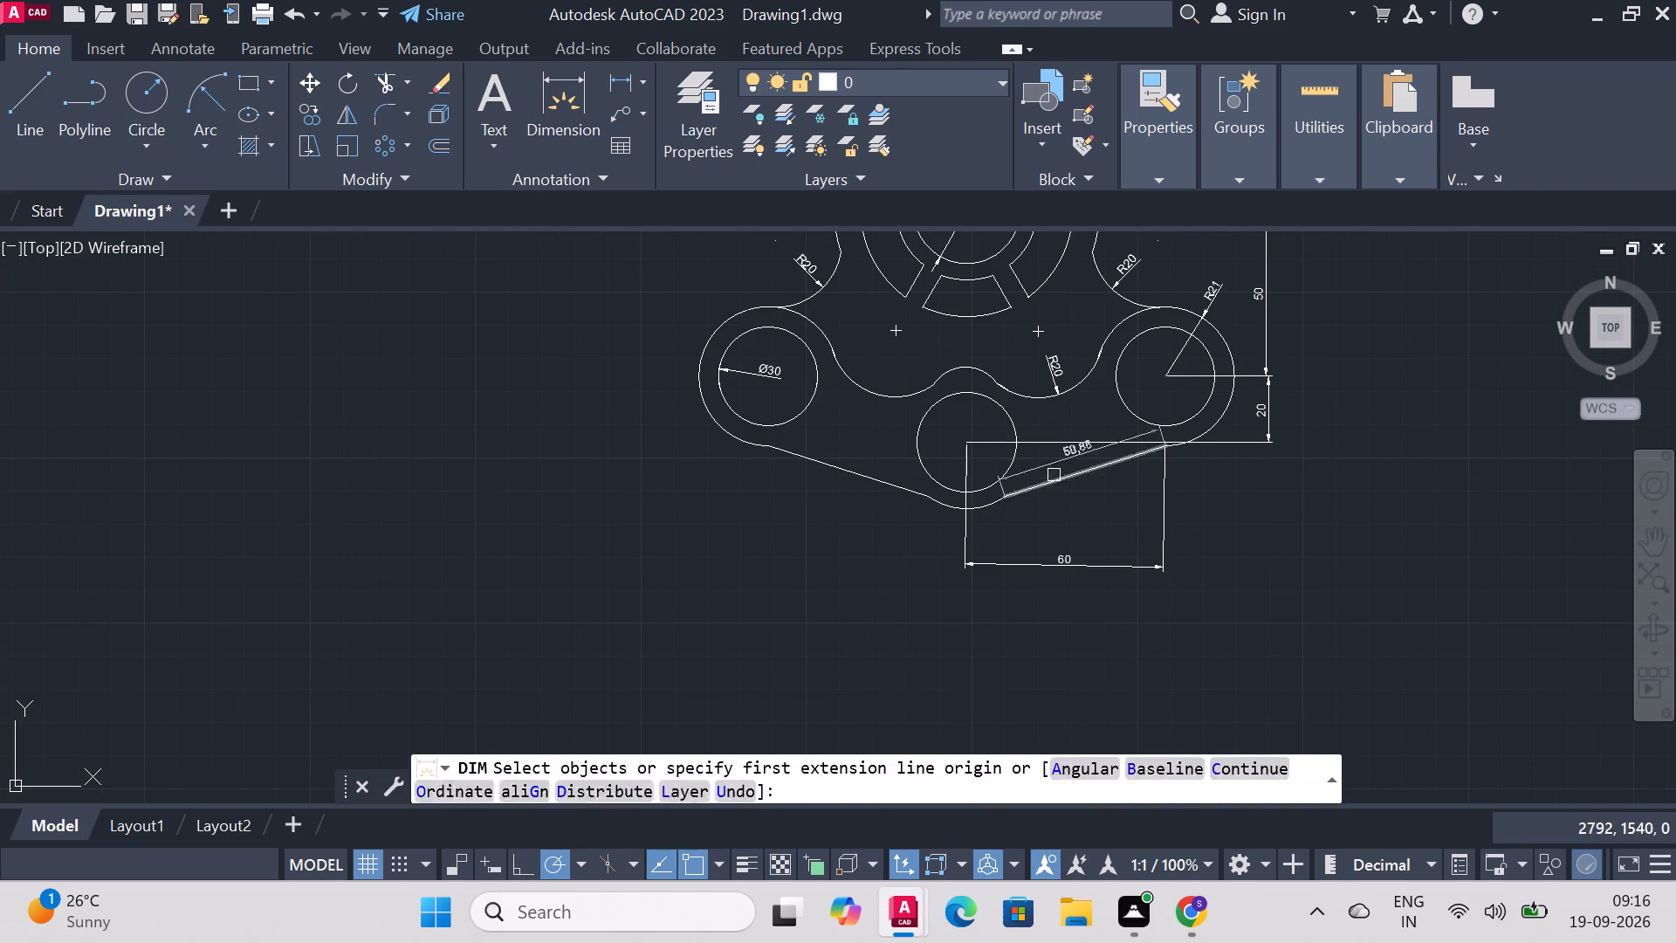
click(969, 442)
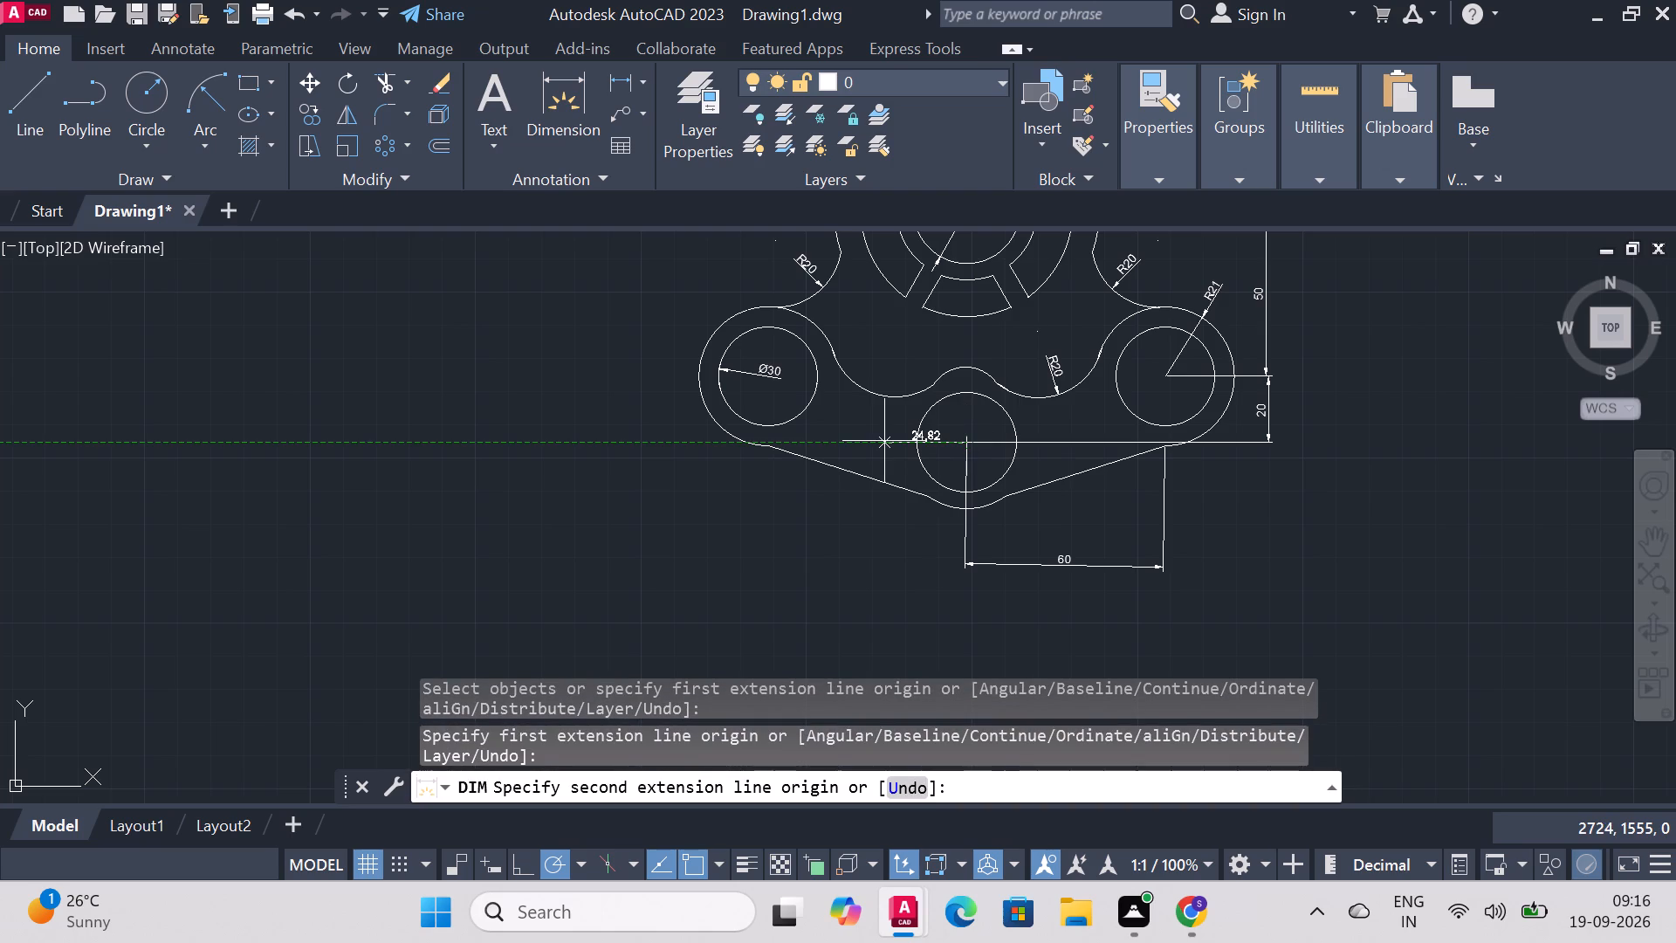
text(60)
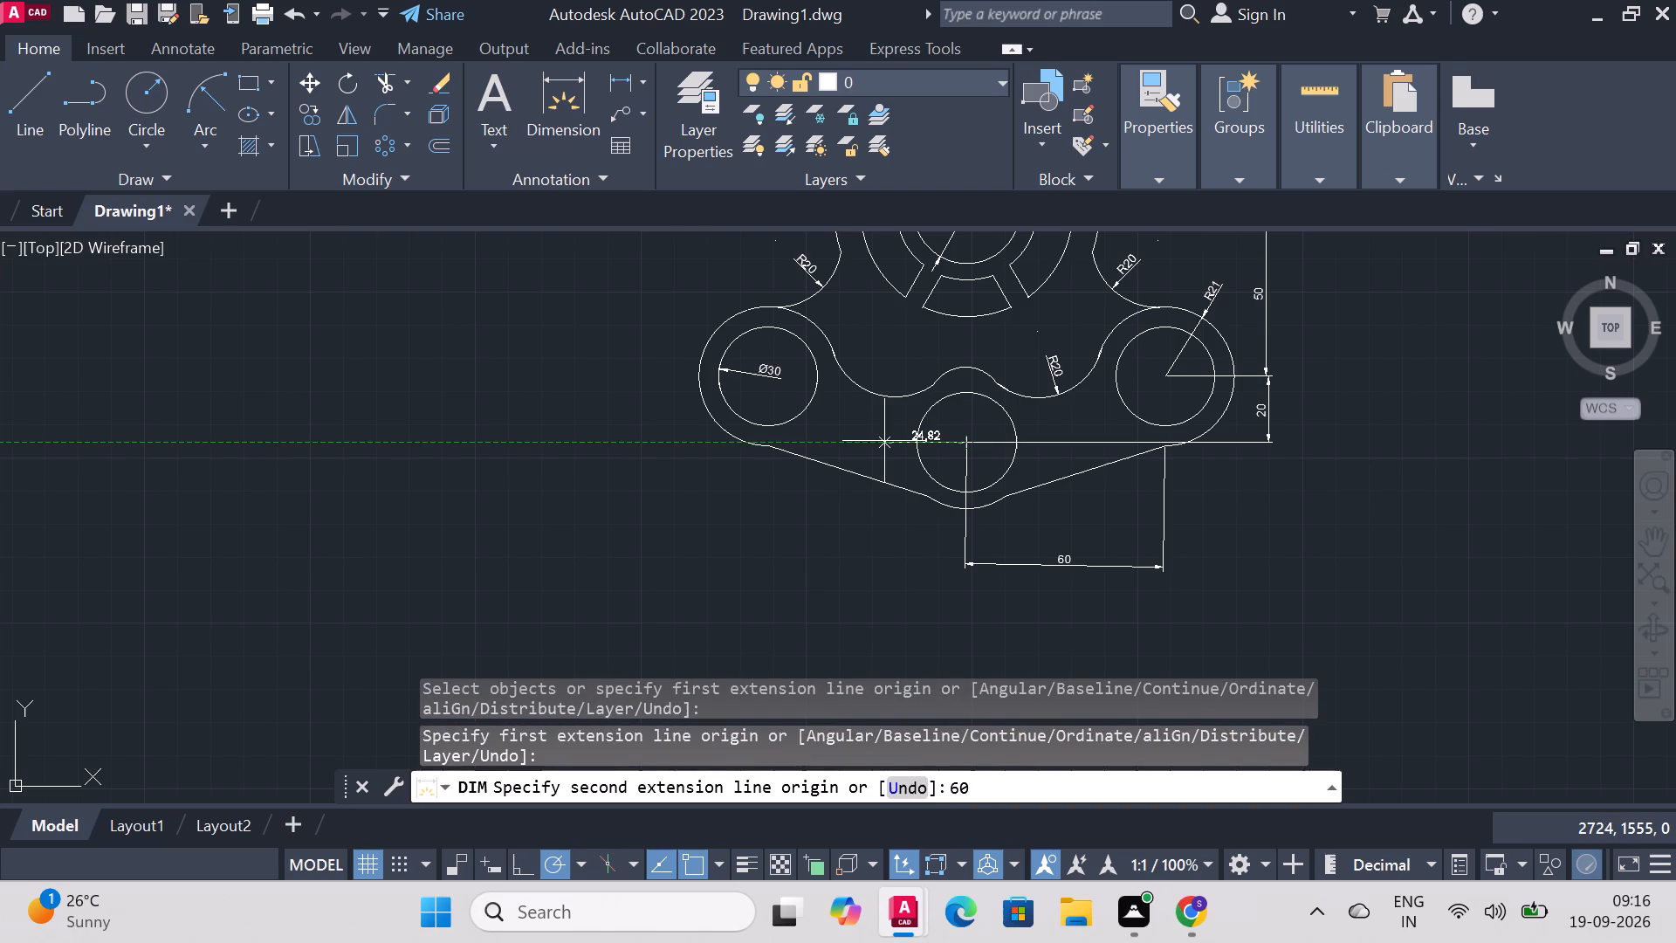
key(Return)
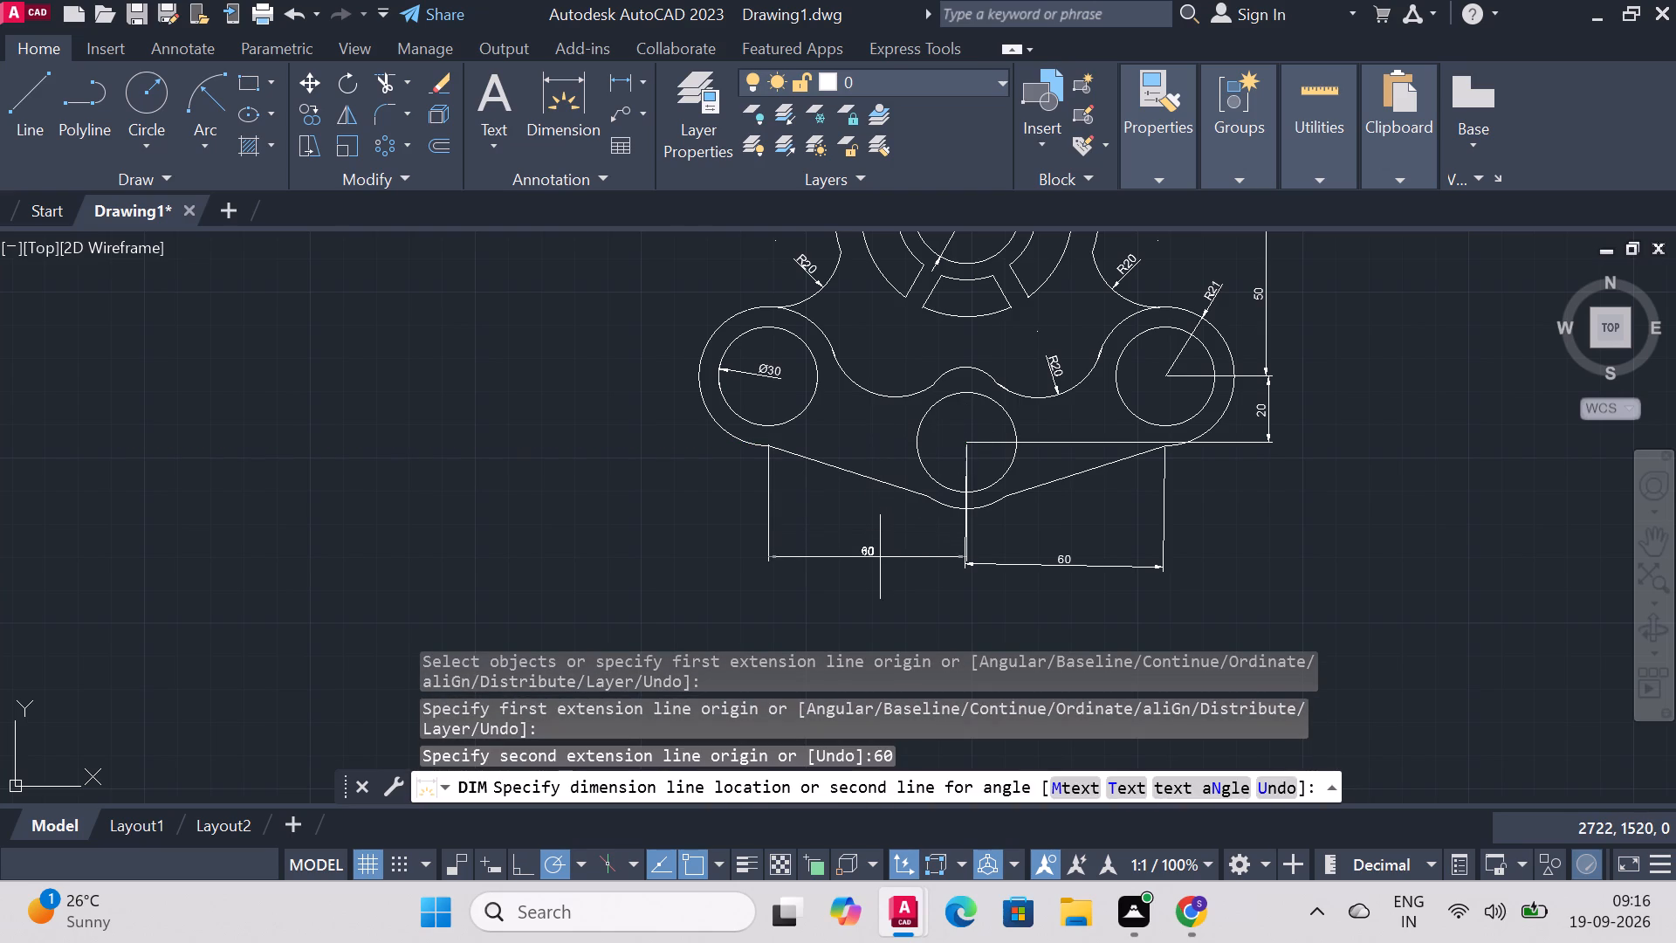
click(879, 562)
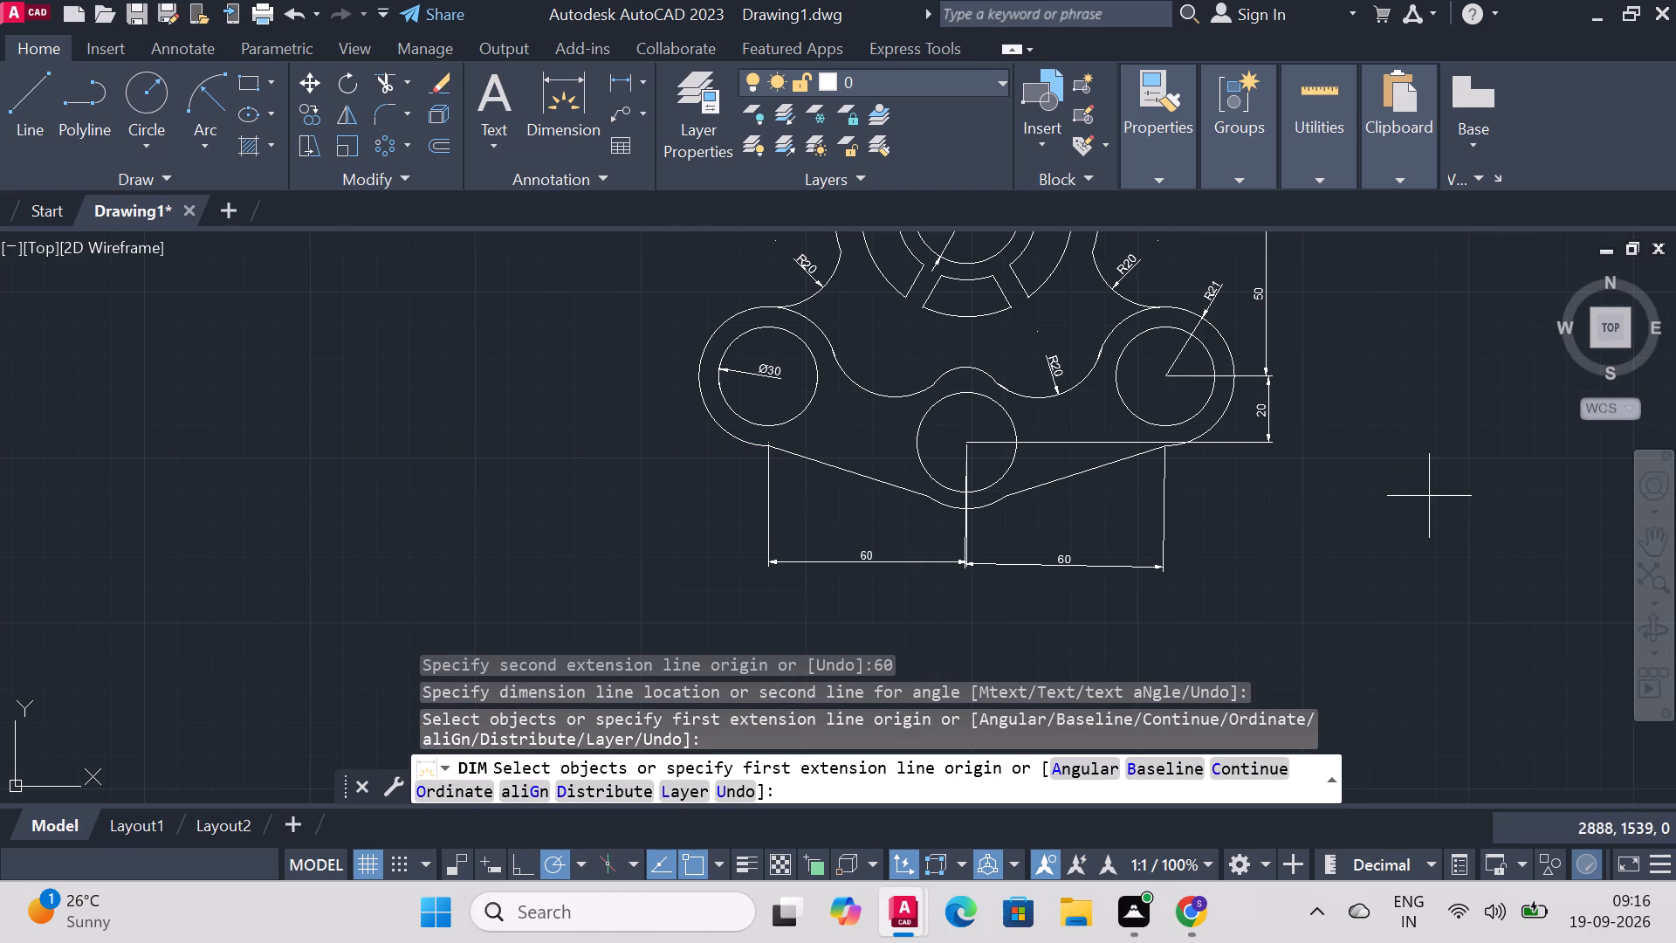
right_click(1429, 496)
click(1480, 364)
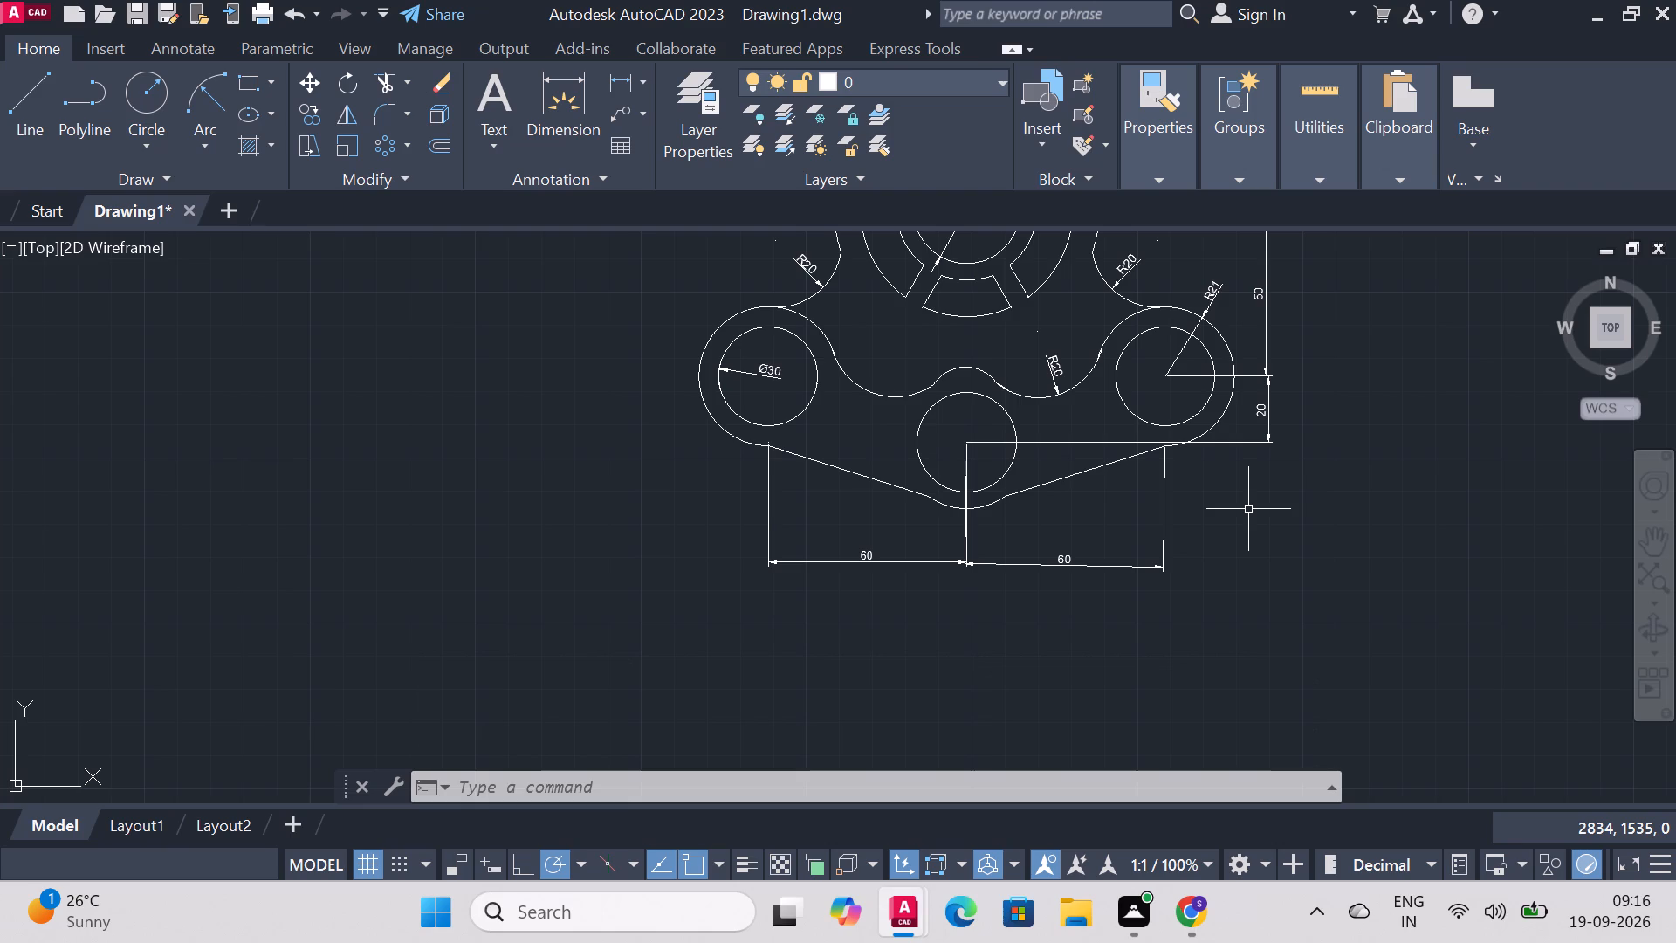
Save the drawing to the Desktop as "three-lobed mechanical mounting" in AutoCAD 2018 Drawing format.
scroll(1337, 581, down, 2)
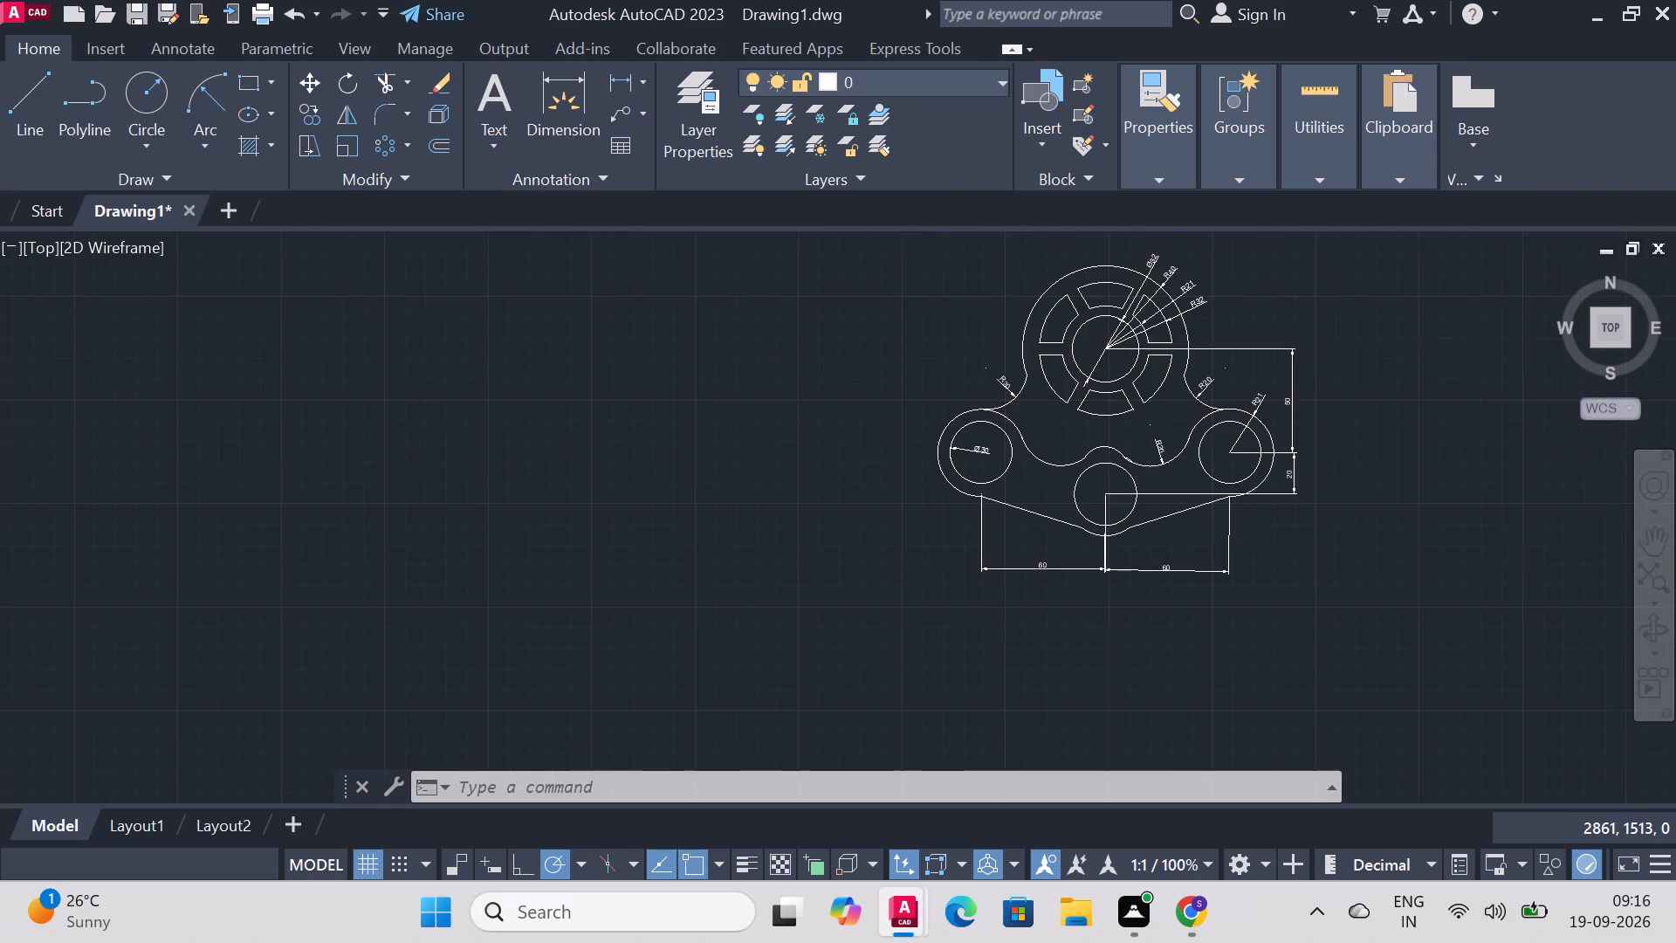
scroll(1344, 555, up, 2)
scroll(1327, 493, down, 3)
scroll(1333, 411, up, 2)
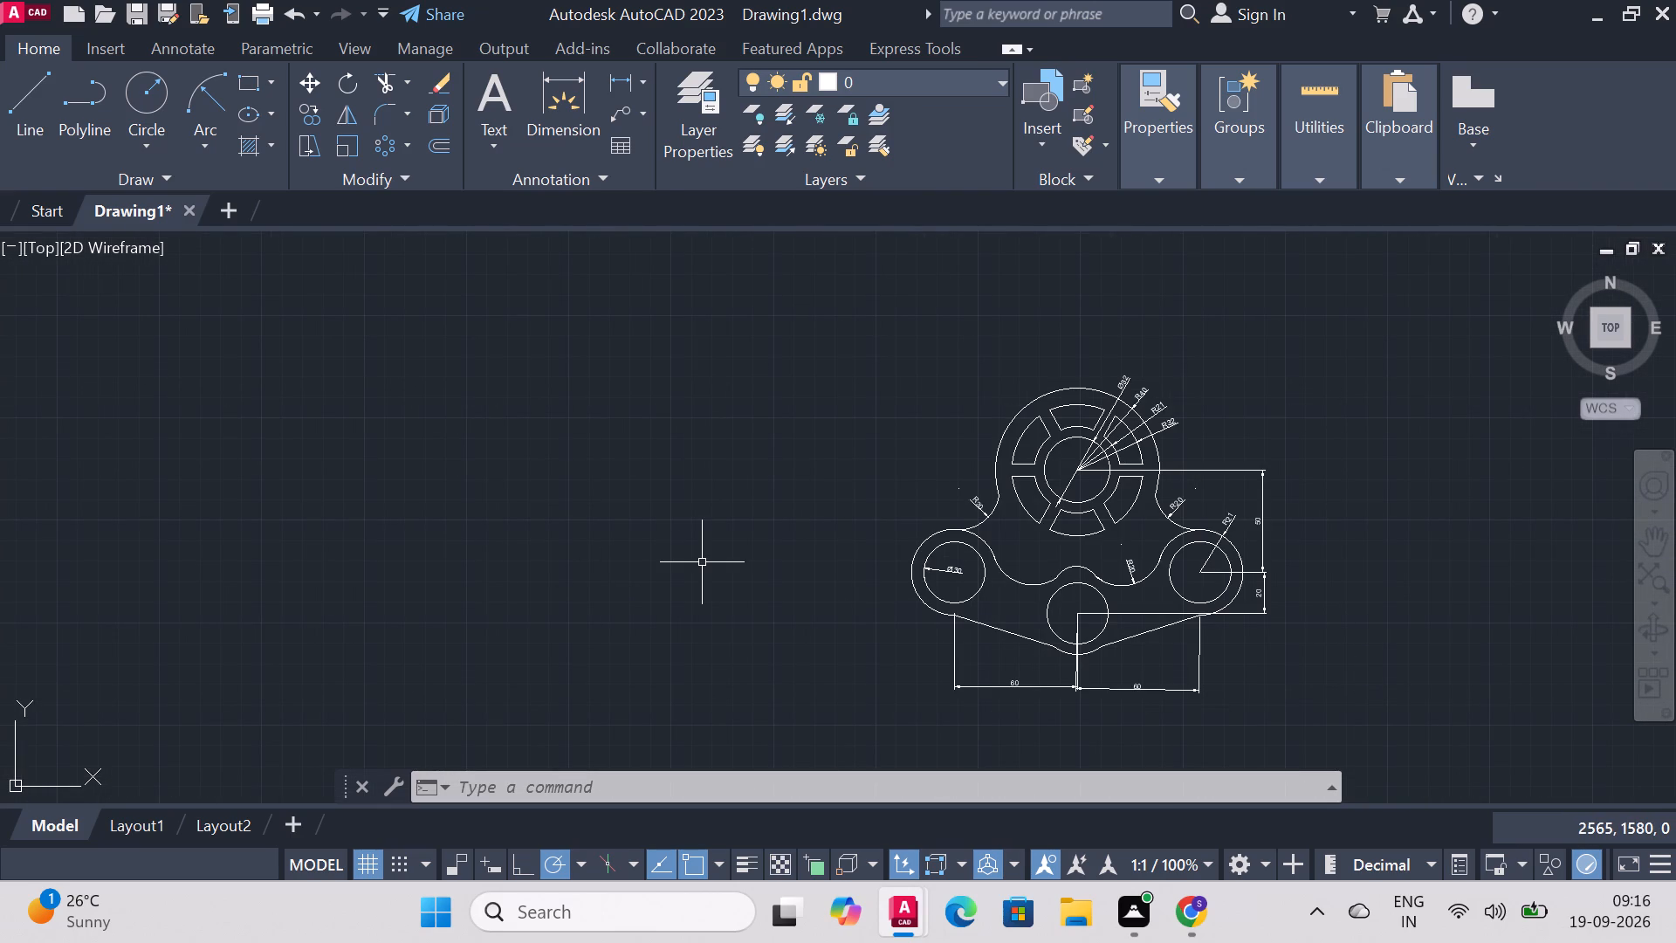
key(ctrl+s)
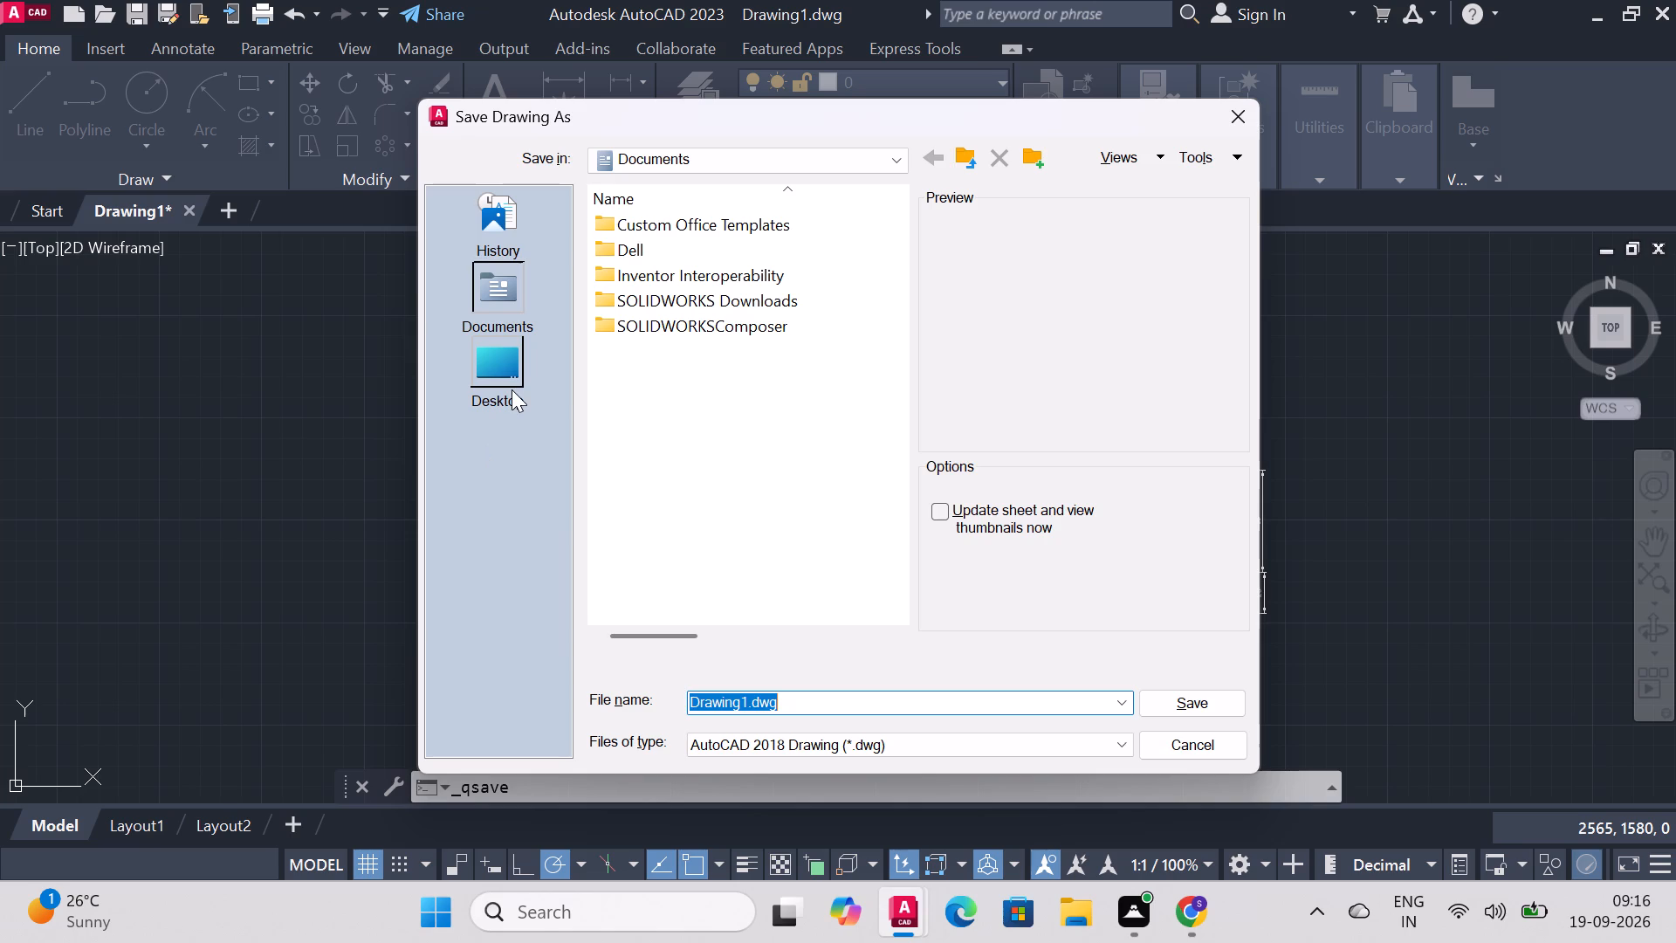
click(512, 389)
drag(933, 704, 182, 753)
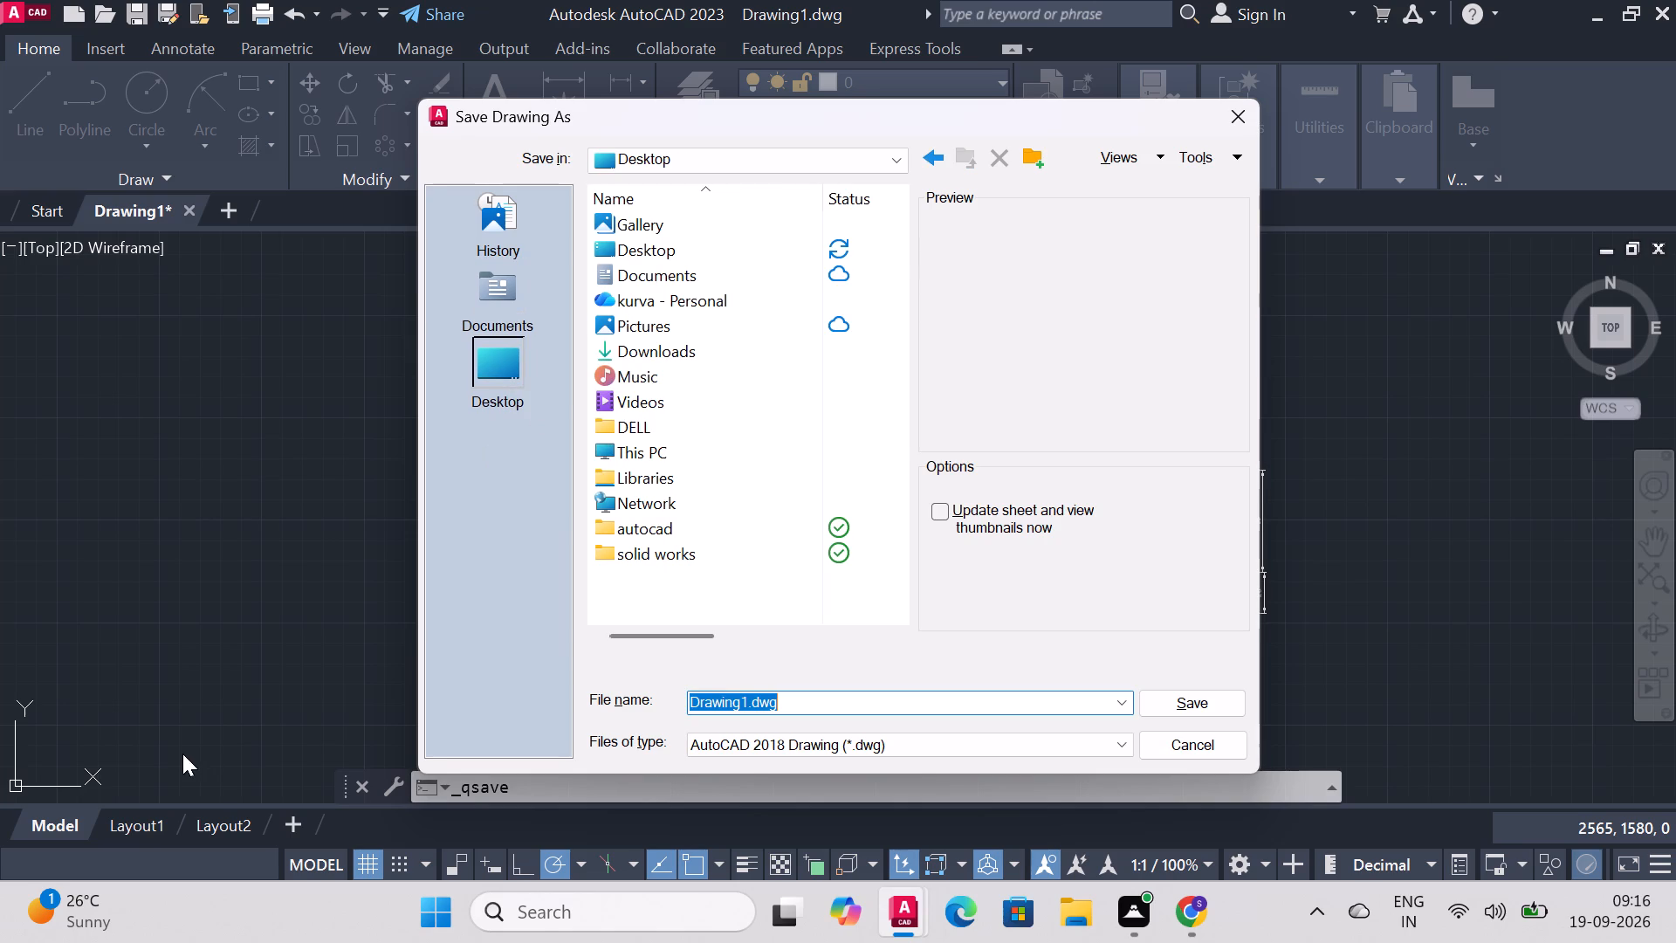
key(ctrl+v)
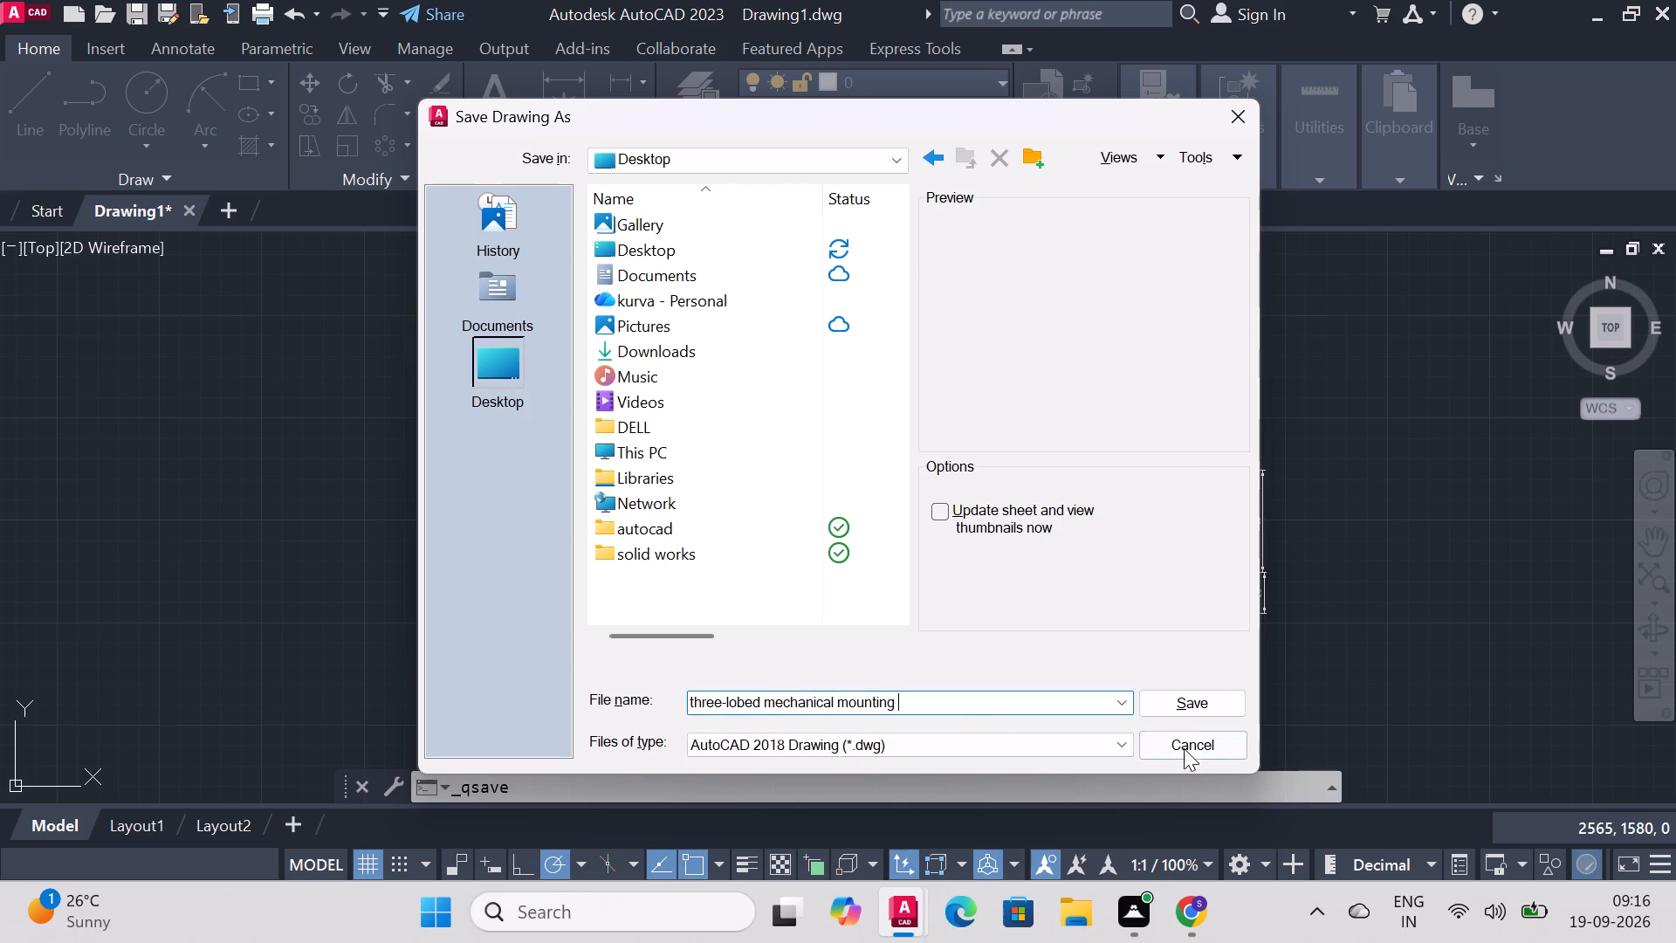
click(1178, 707)
Turn off command log file recording with the LOGFILEOFF command.
text(logfi;)
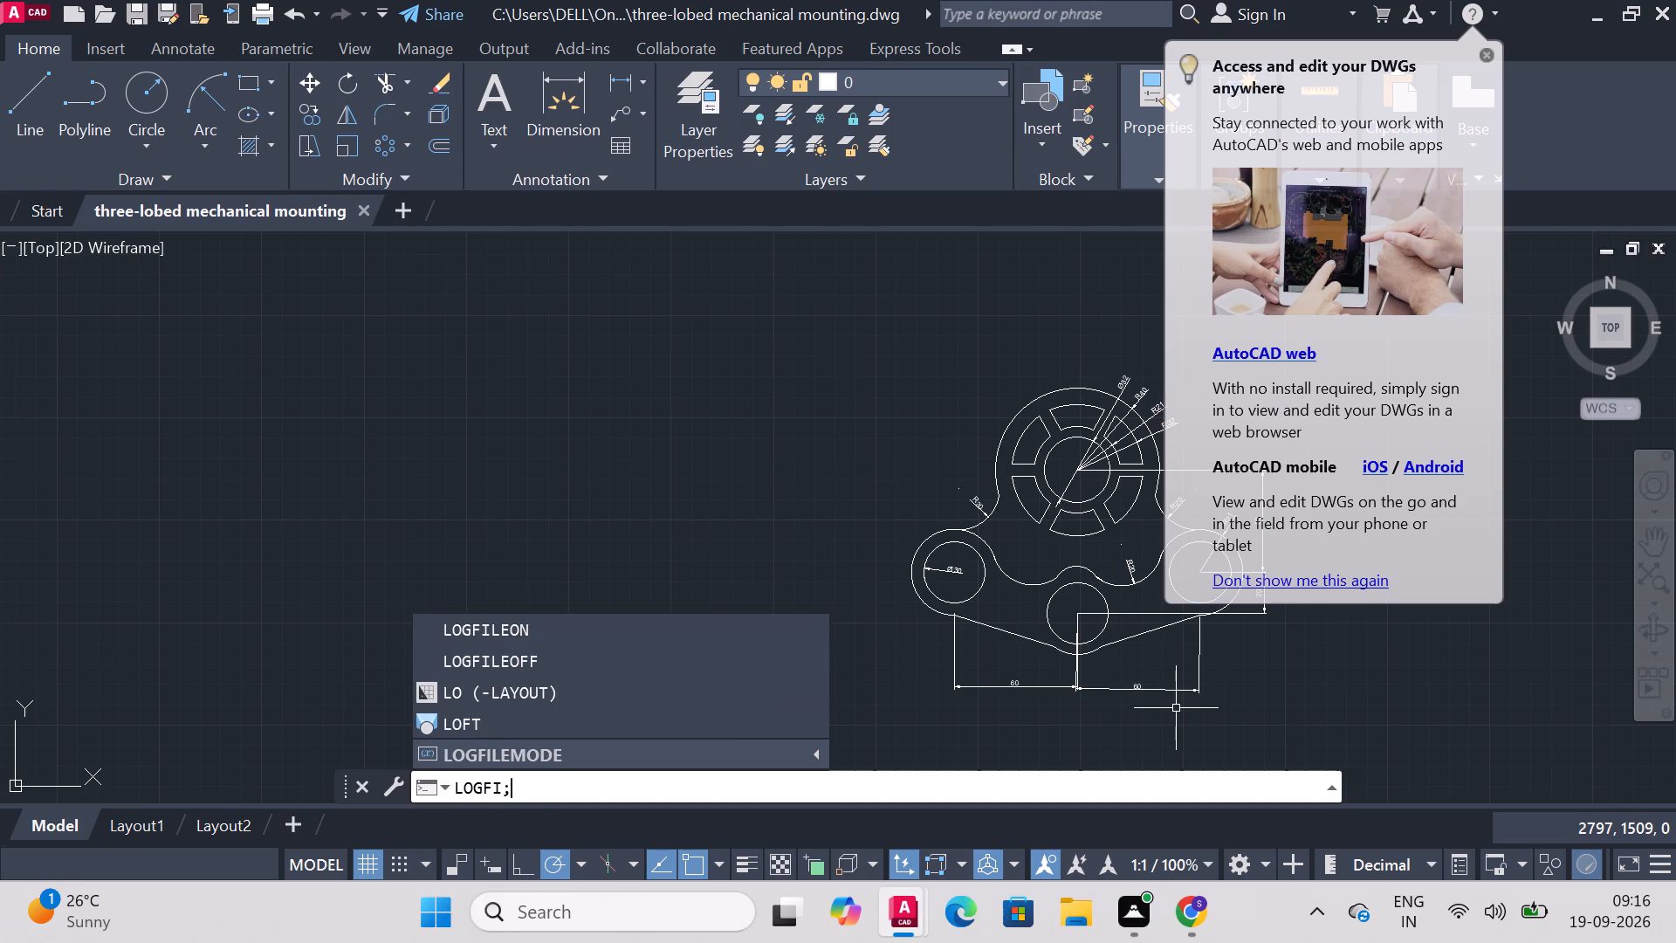
key(BackSpace)
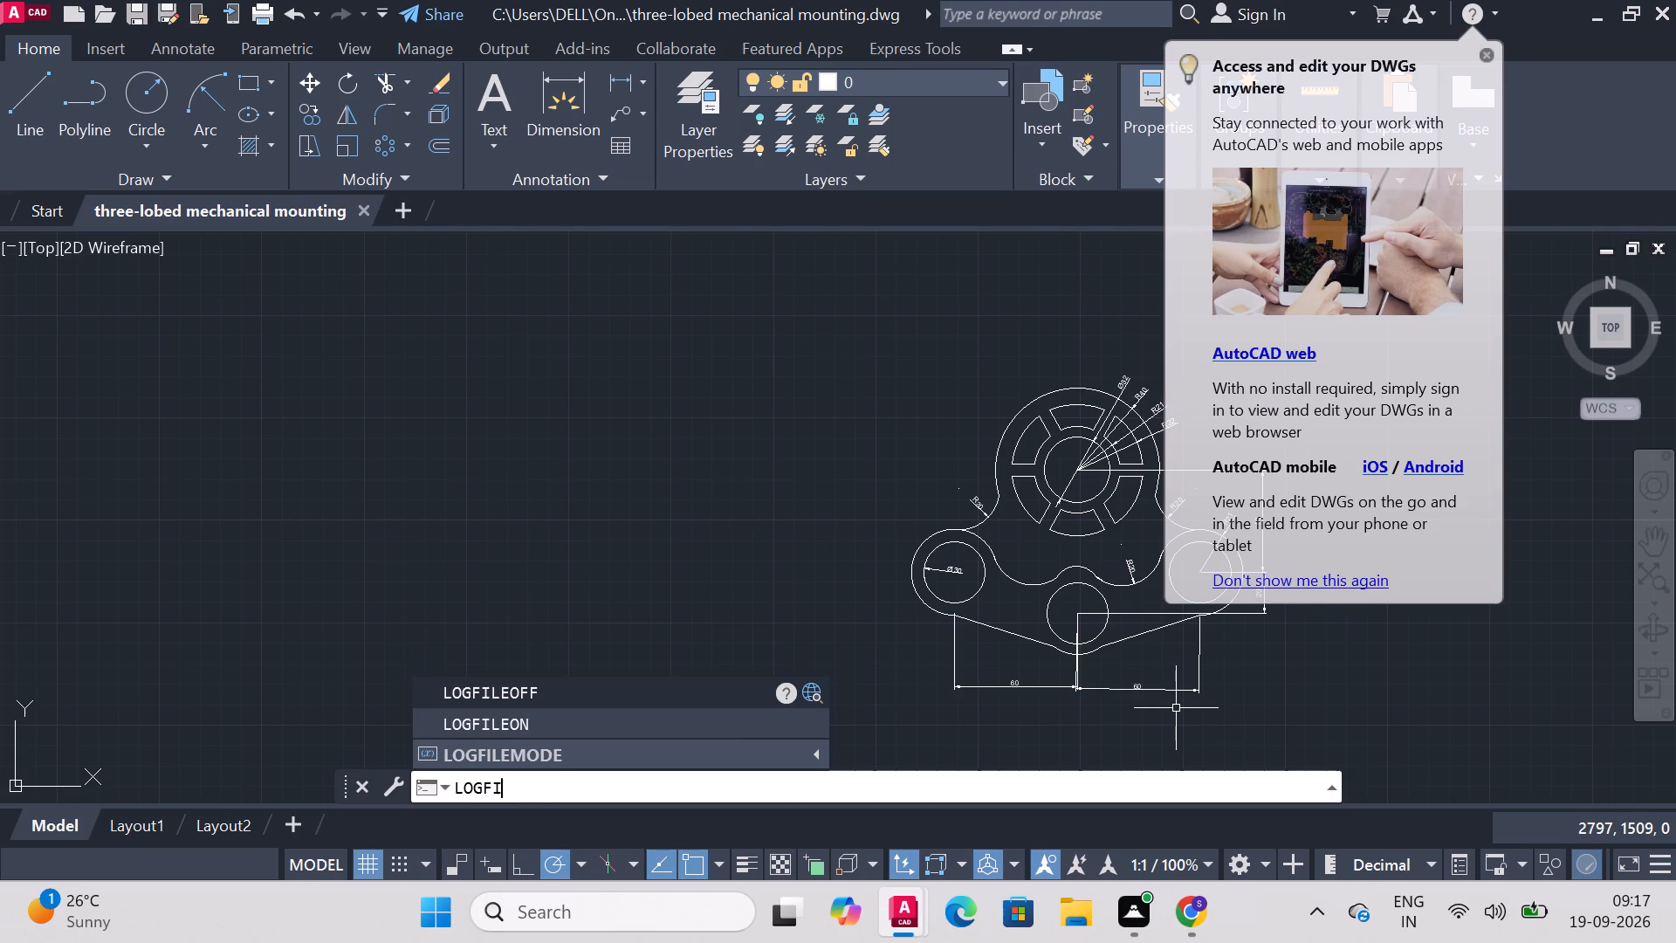
key(Up)
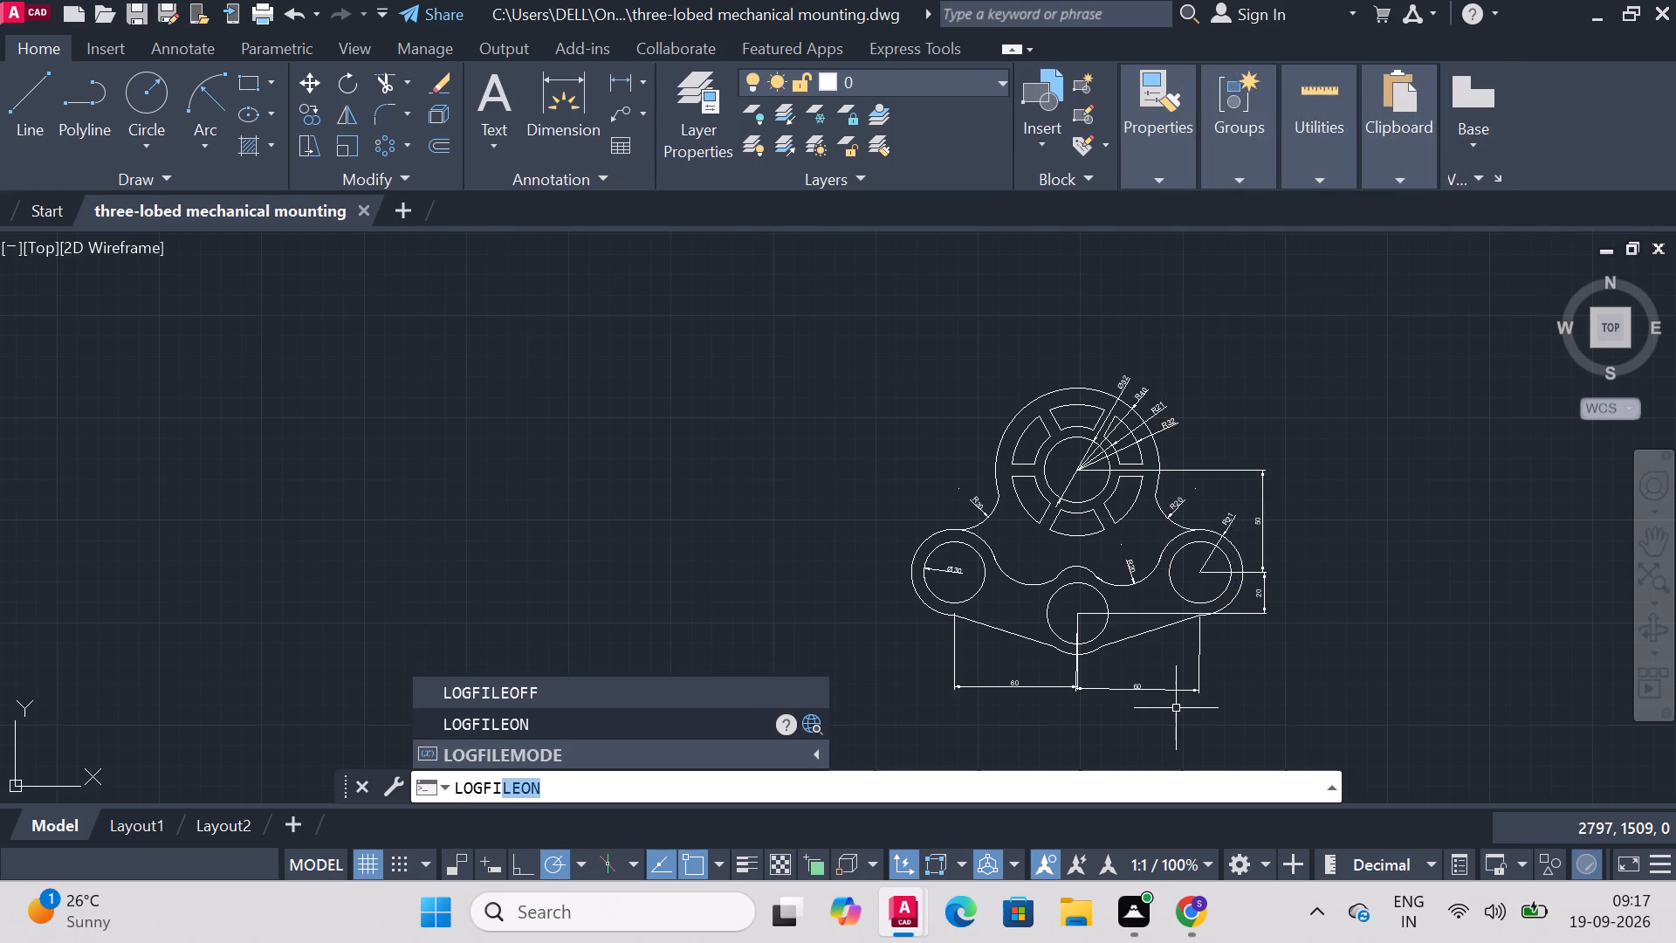
key(Down)
key(Return)
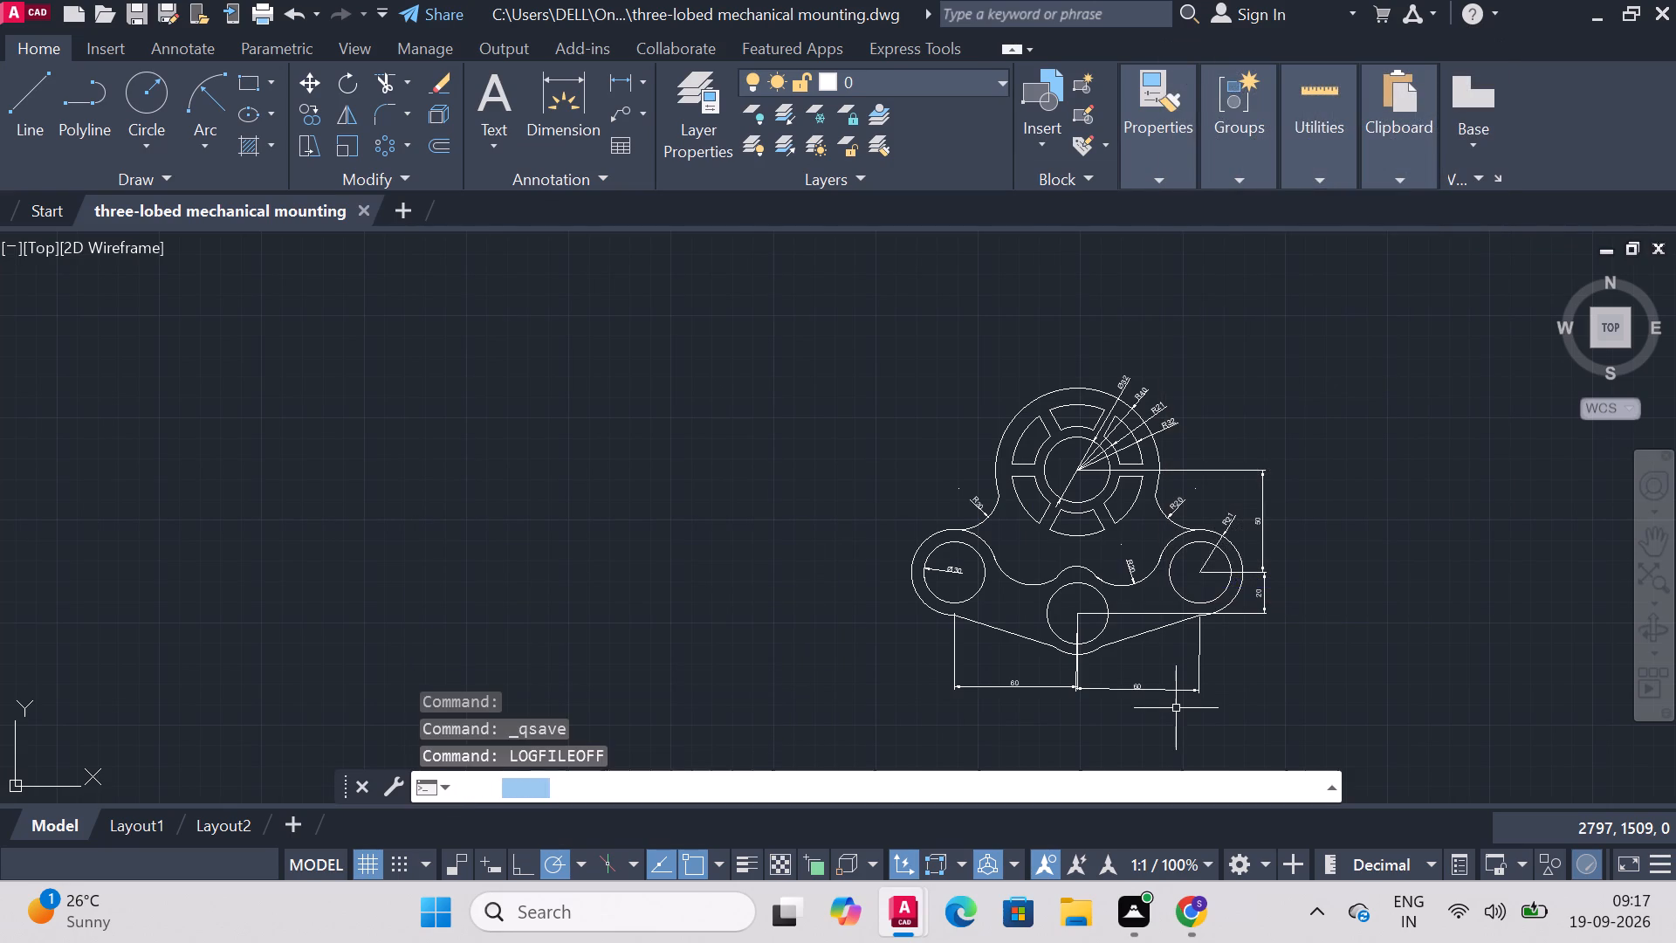
Set up a plot using DWG To PDF.pc3, a window enclosing the whole dimensioned part, and landscape orientation.
text(plot)
key(Return)
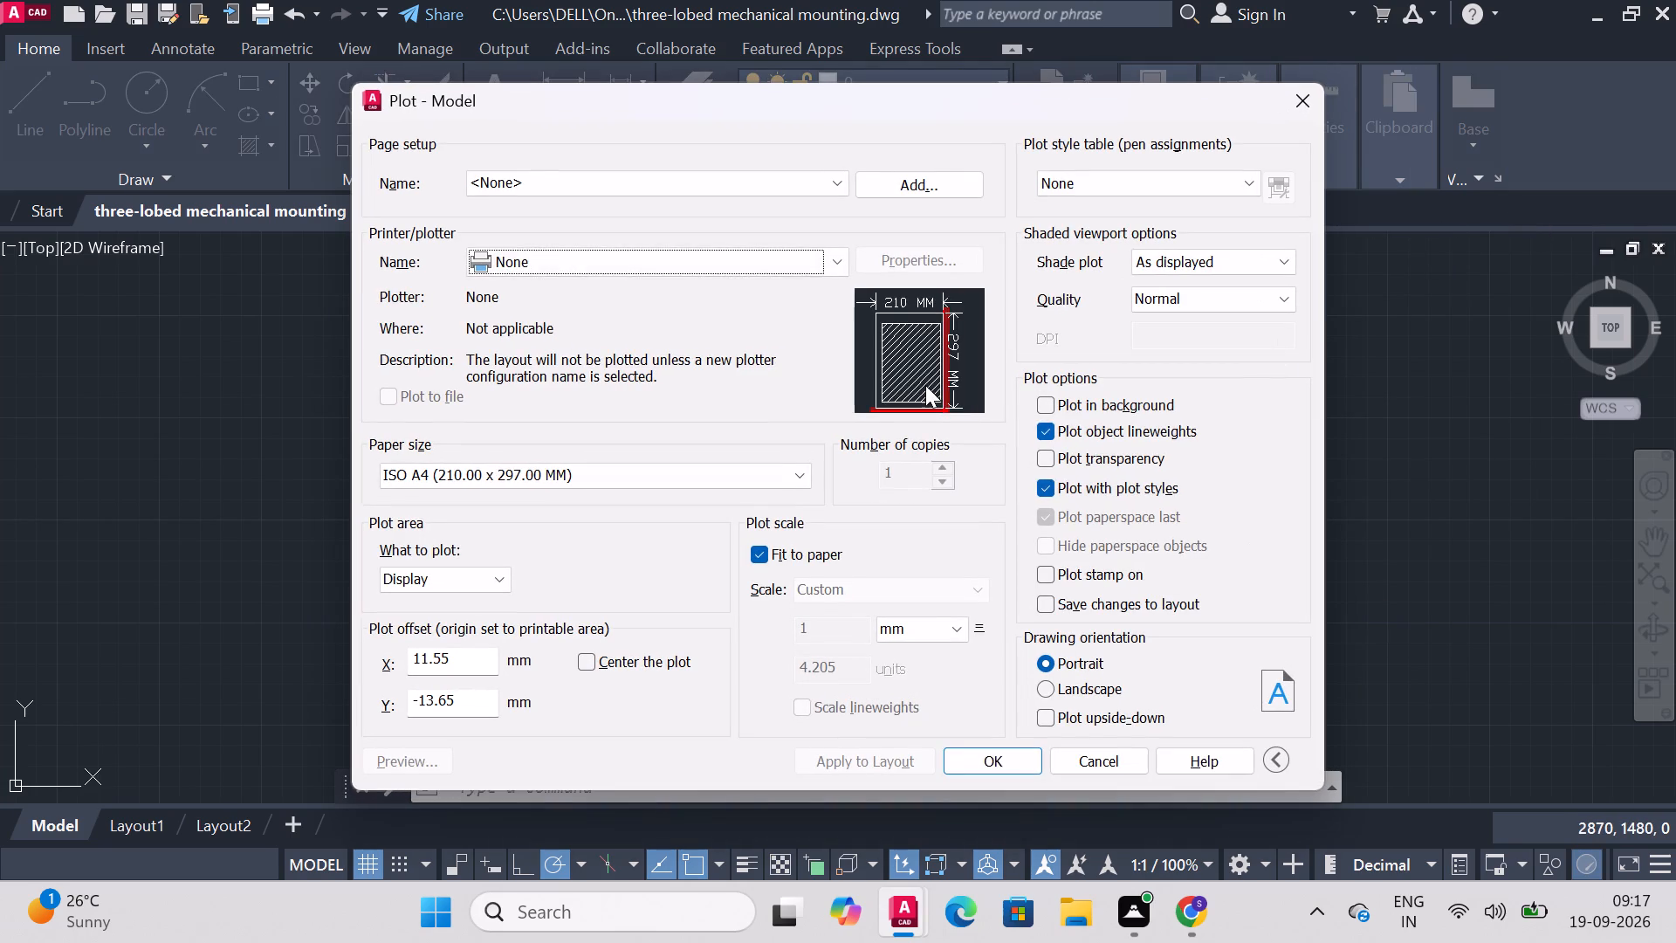
click(560, 264)
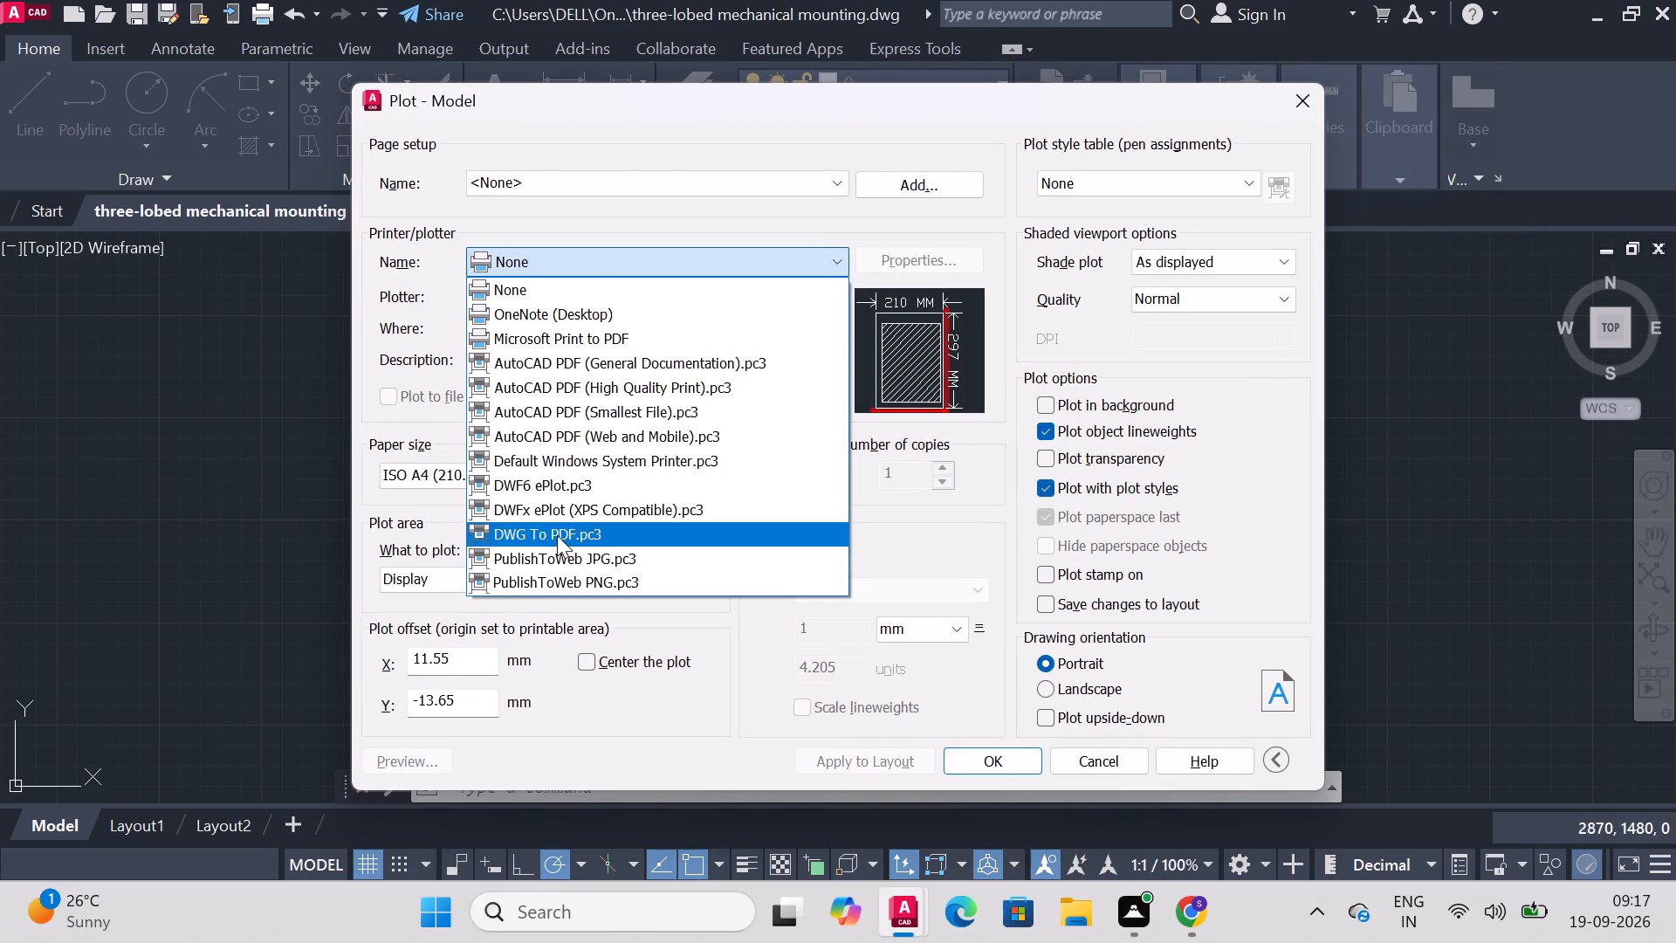
click(557, 535)
click(536, 474)
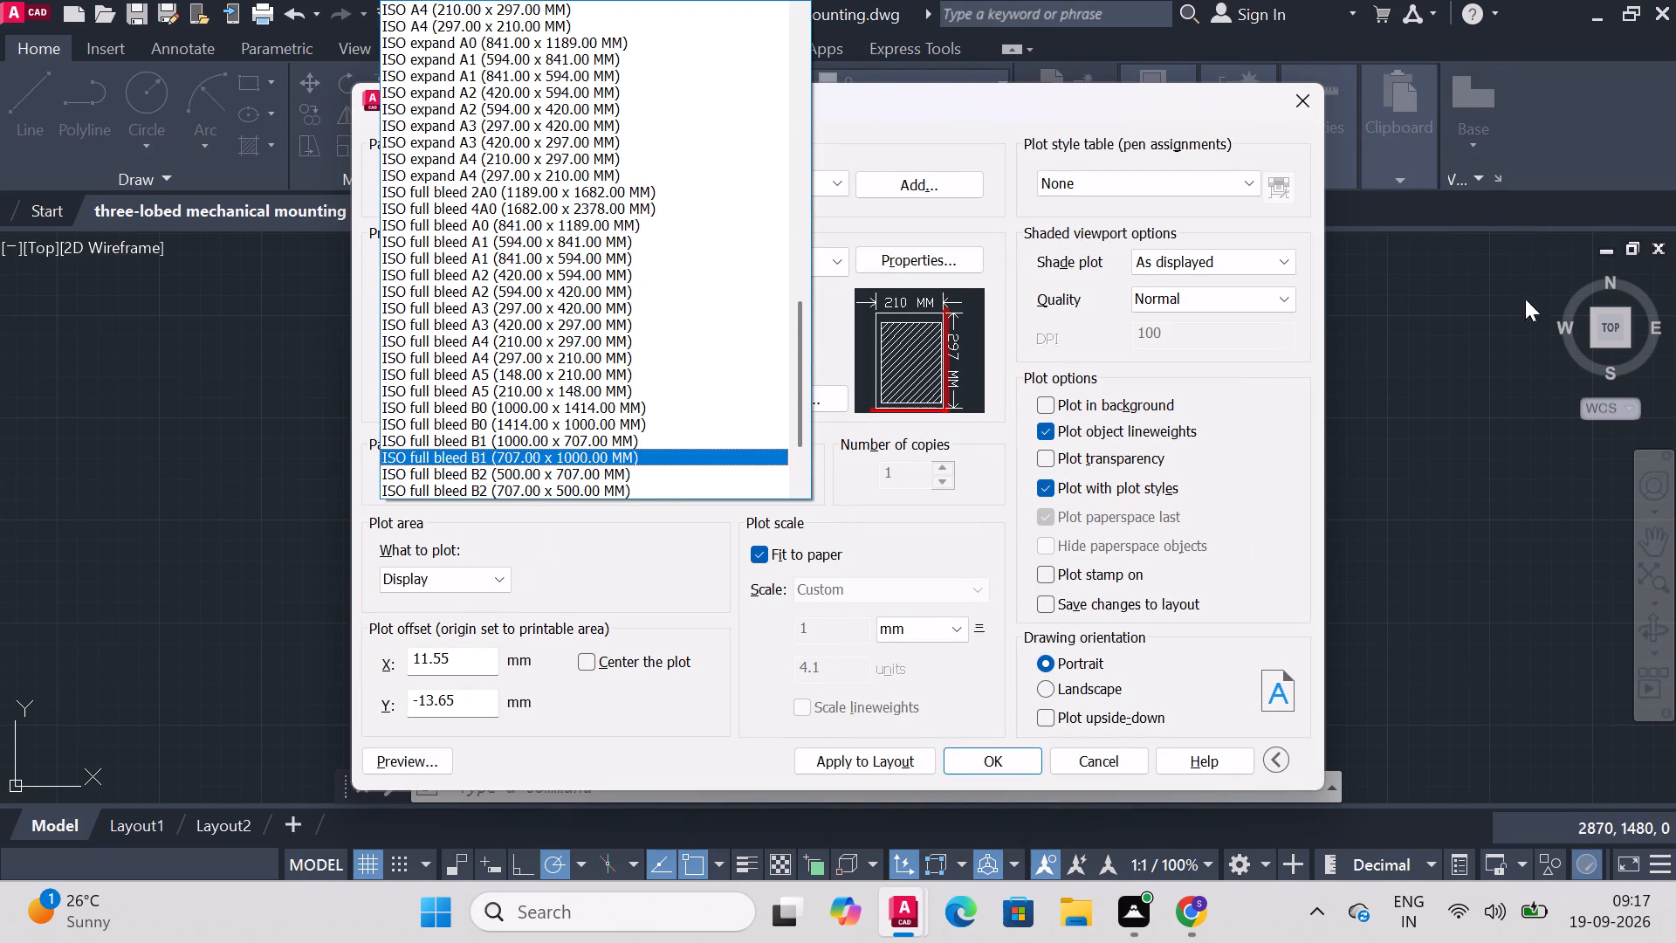
click(1528, 448)
click(496, 576)
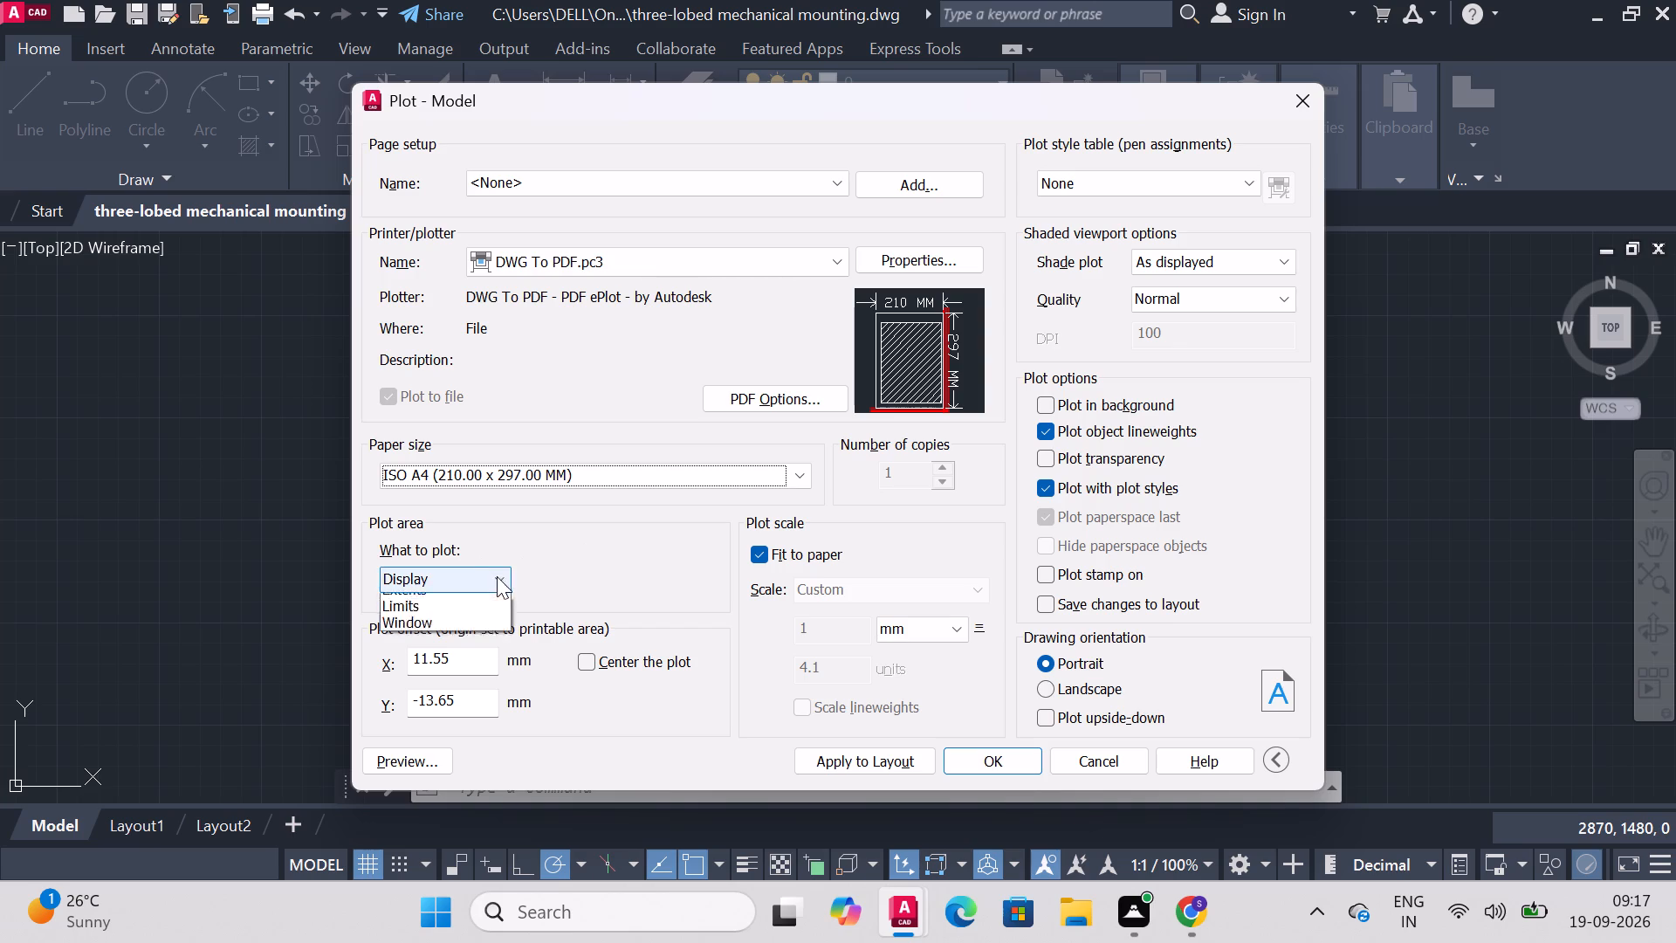
click(460, 646)
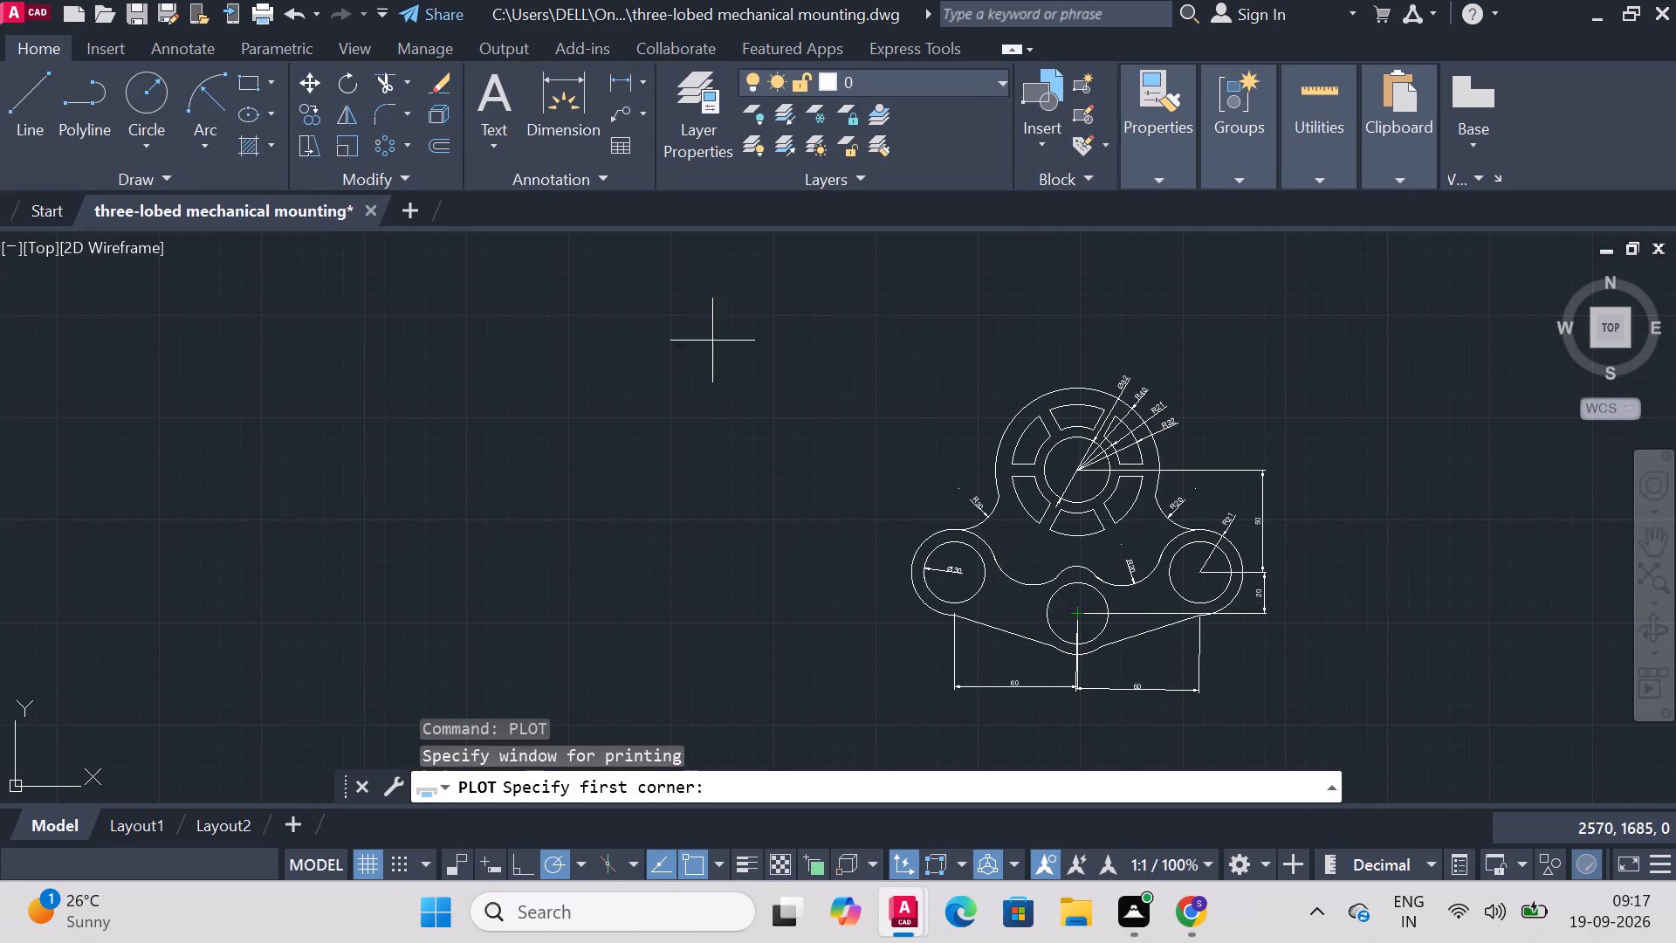
click(809, 307)
click(1415, 728)
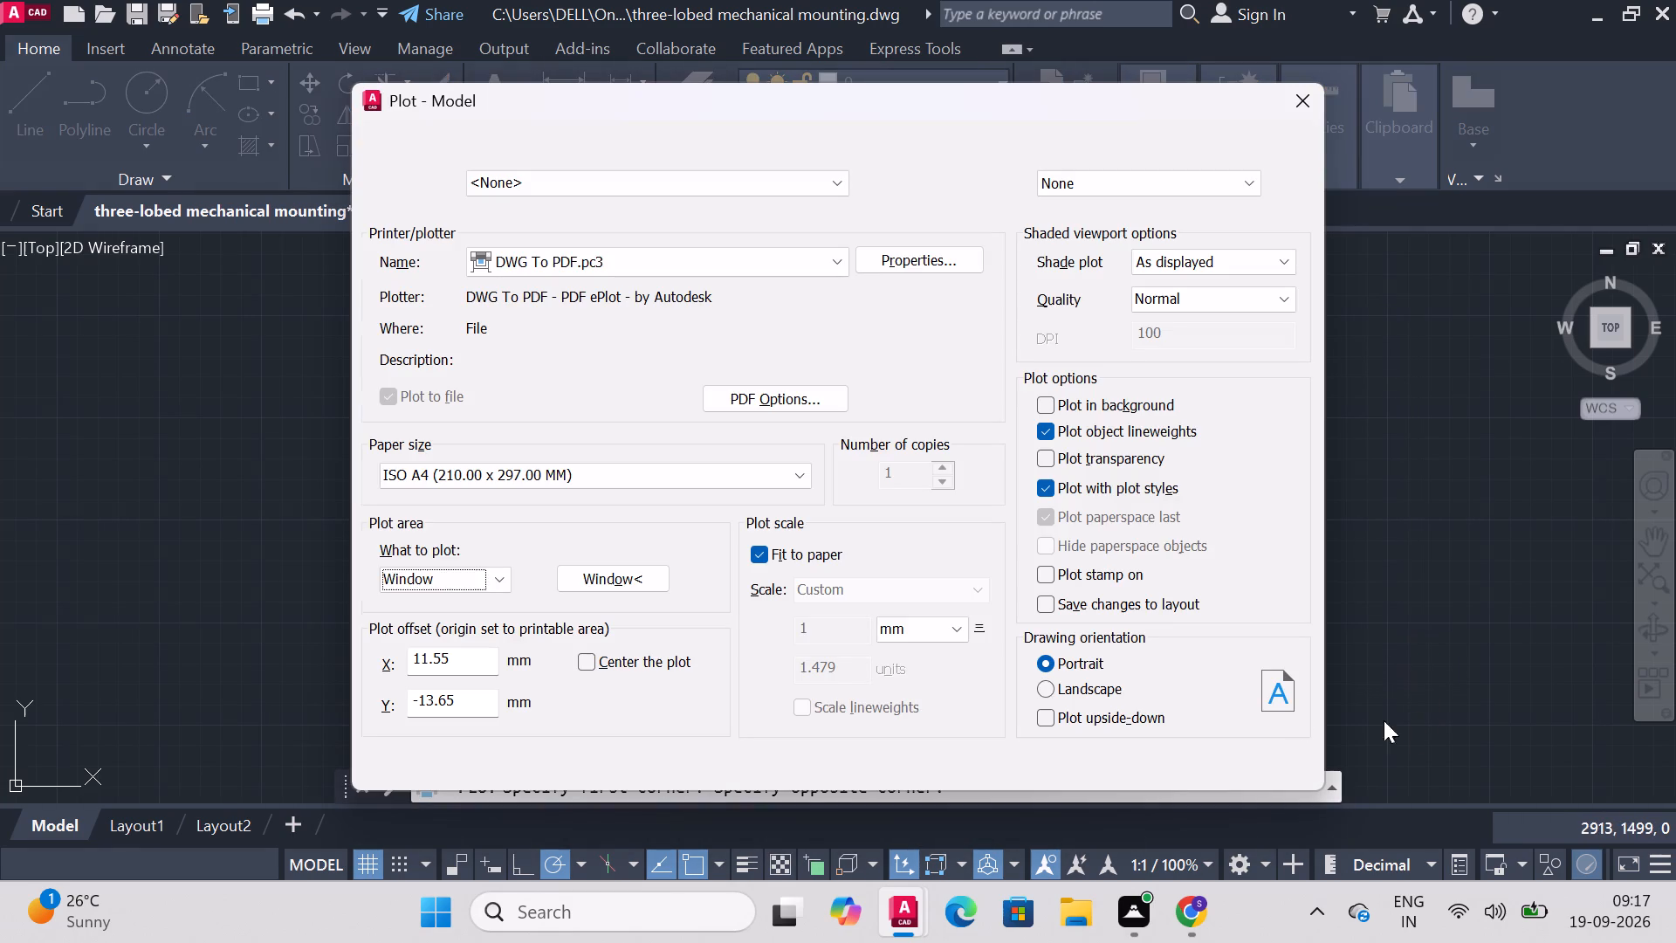
click(1038, 698)
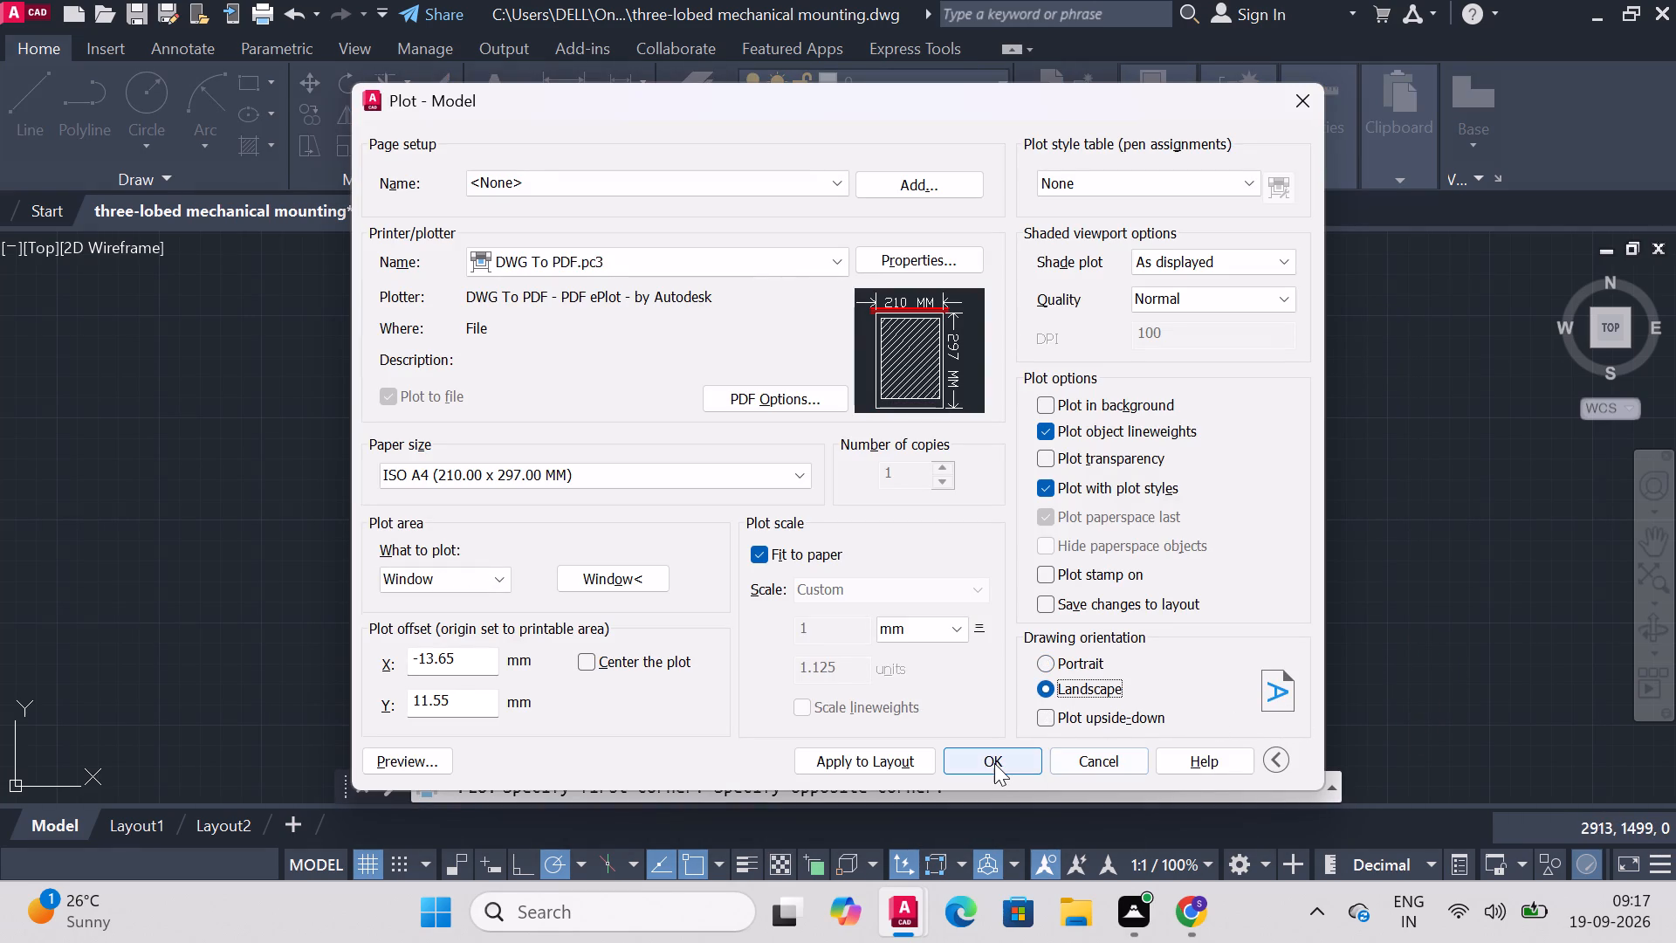
Plot the part to the Desktop as three-lobed mechanical mounting-Model.pdf.
click(994, 763)
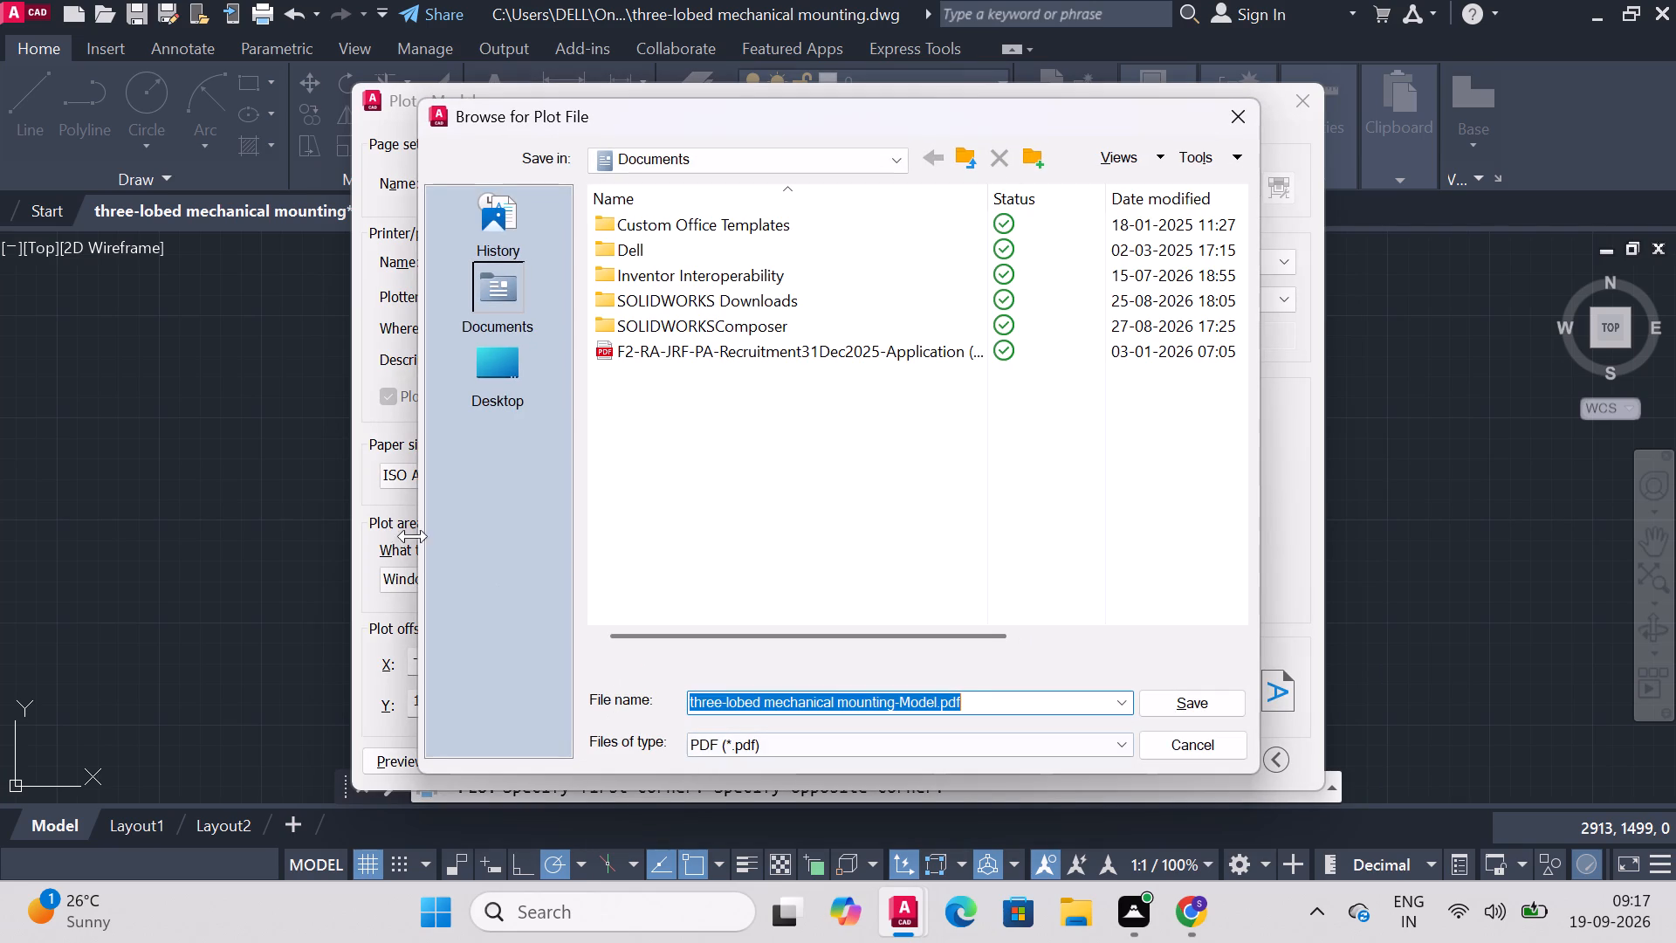
click(495, 350)
click(1188, 697)
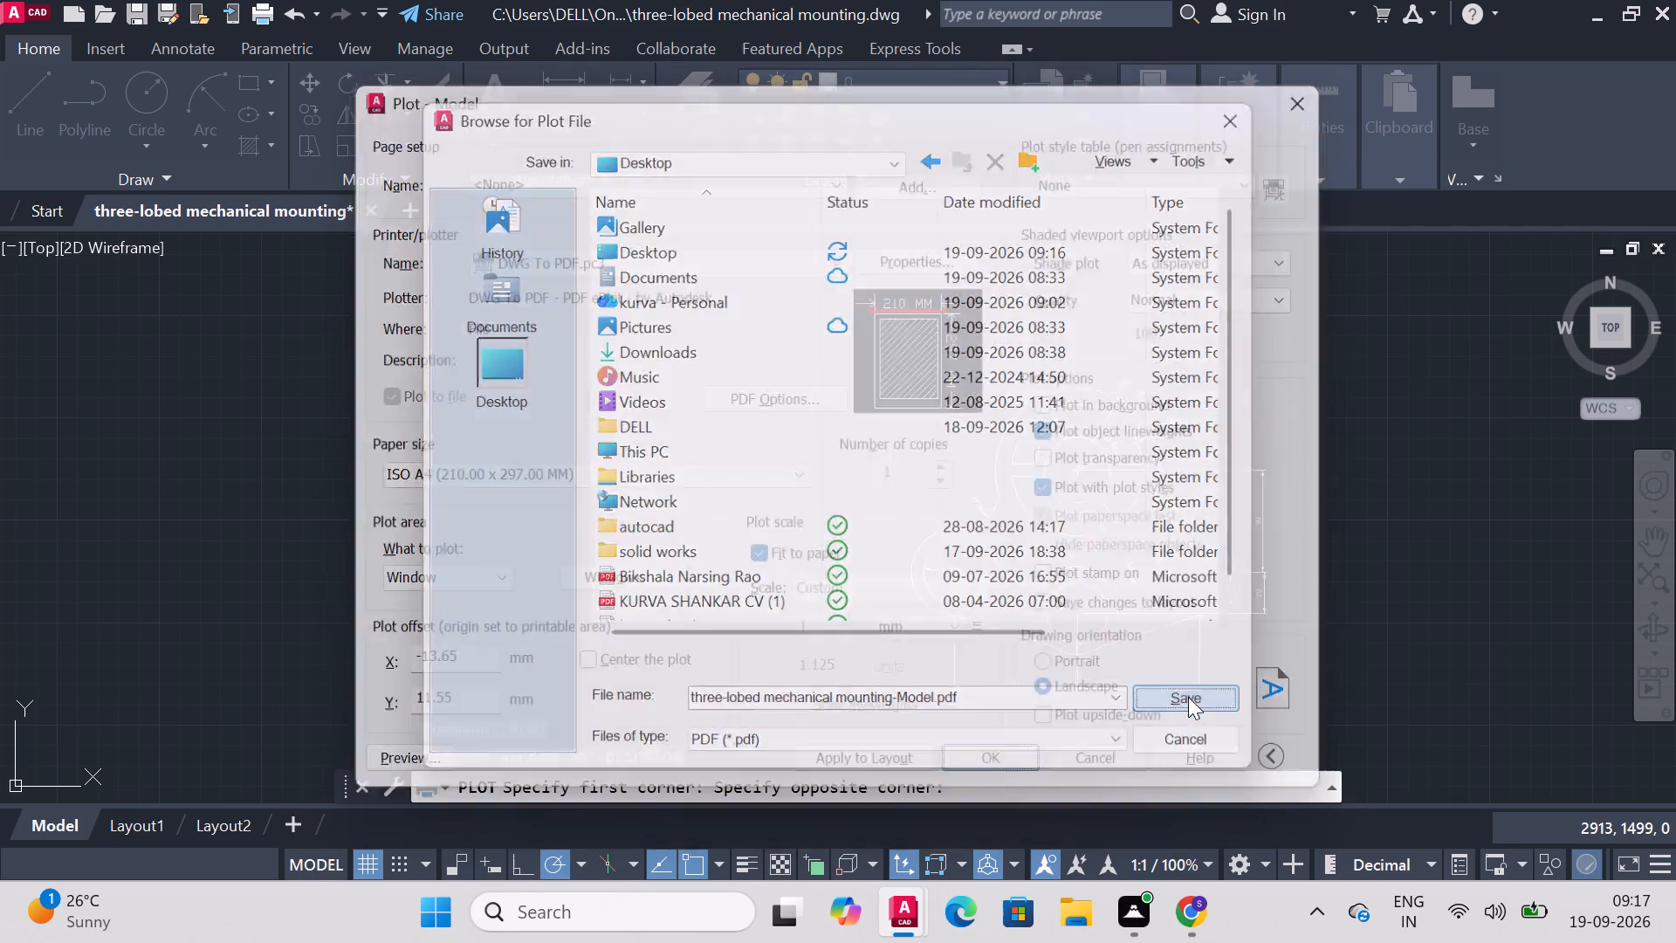
Check the part and its dimensions in the plotted PDF in Microsoft Edge, and close the PDF.
scroll(1011, 652, down, 4)
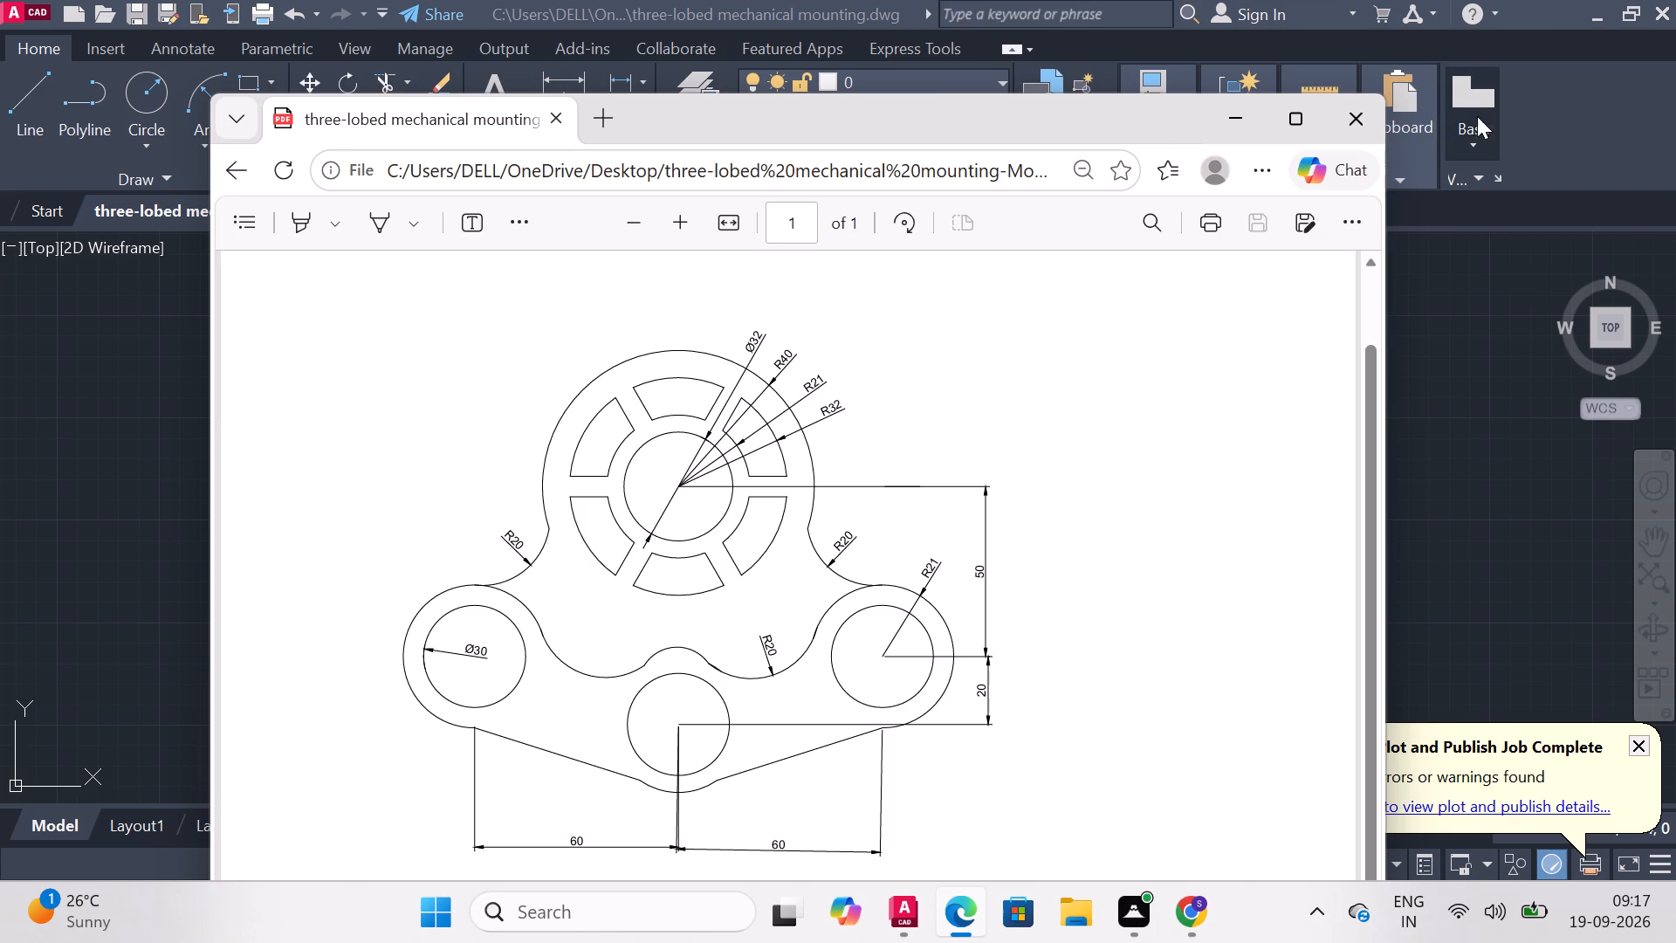
click(1328, 127)
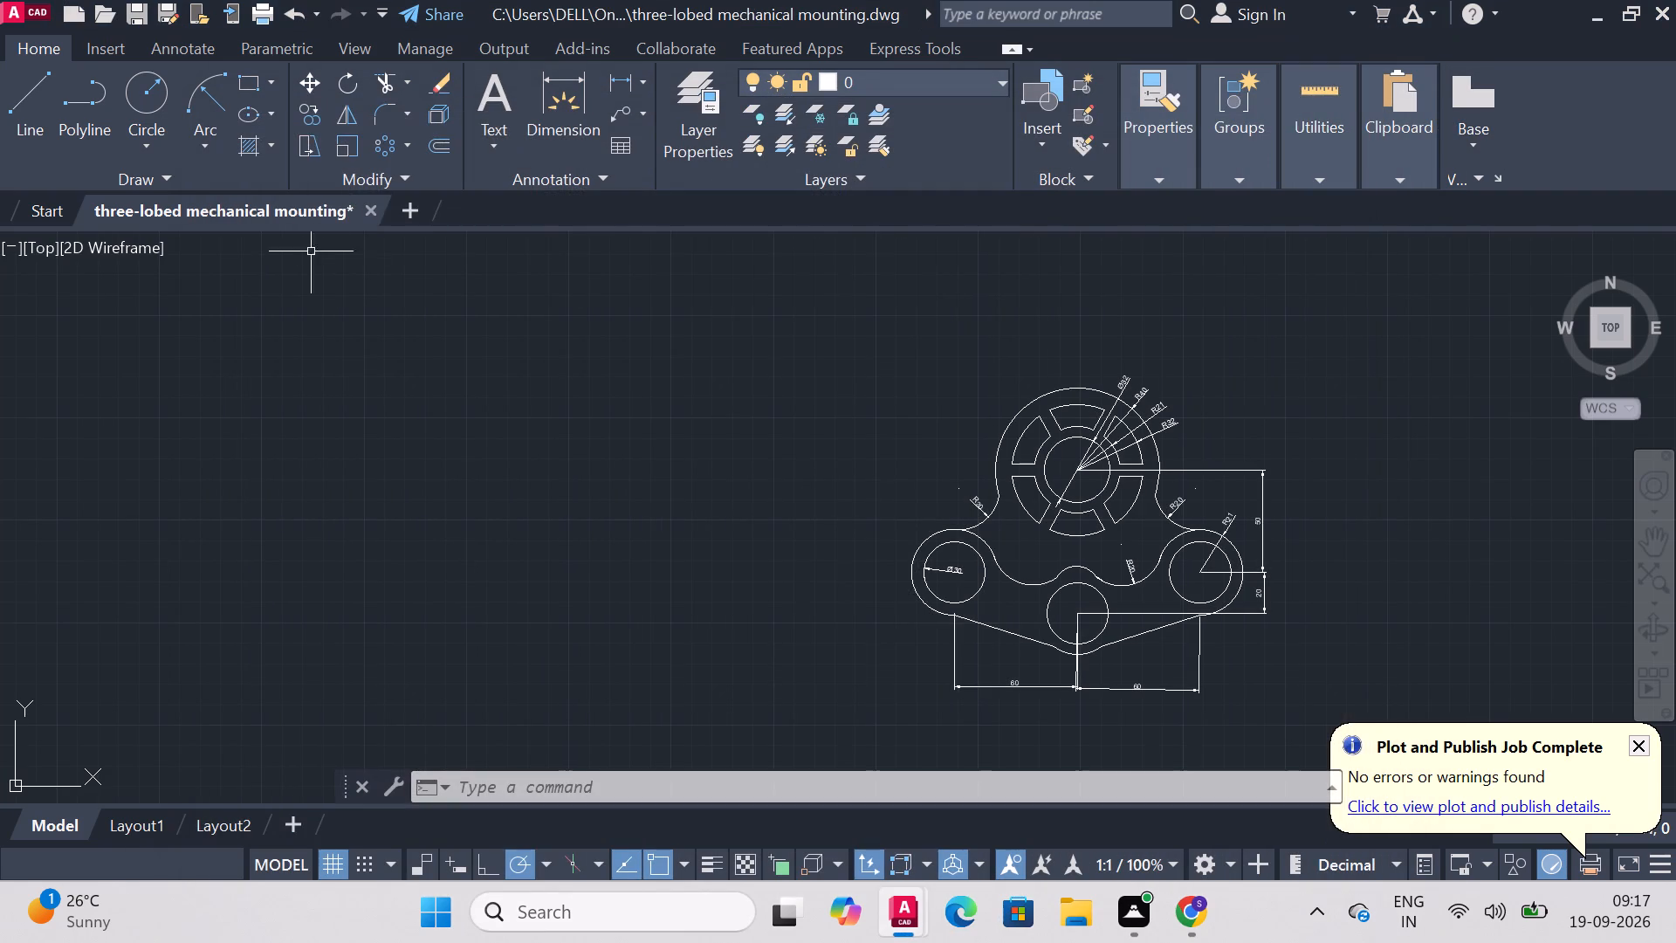
Start a new blank drawing and close the three-lobed mechanical mounting drawing, saving its changes.
click(414, 196)
click(365, 210)
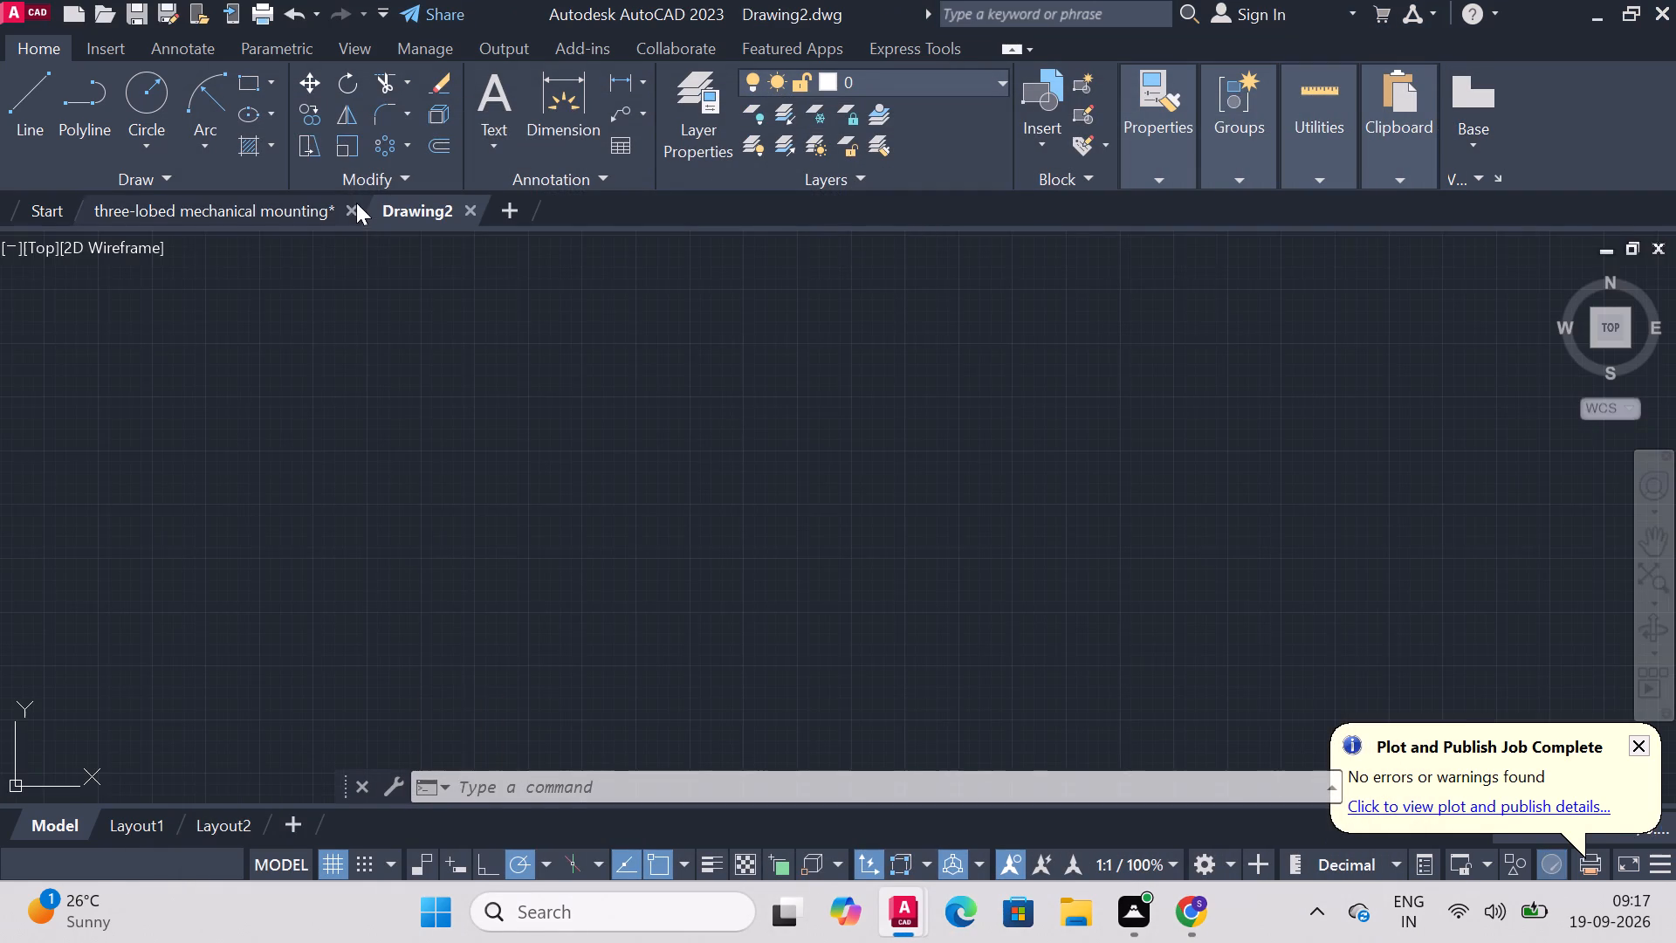
click(351, 203)
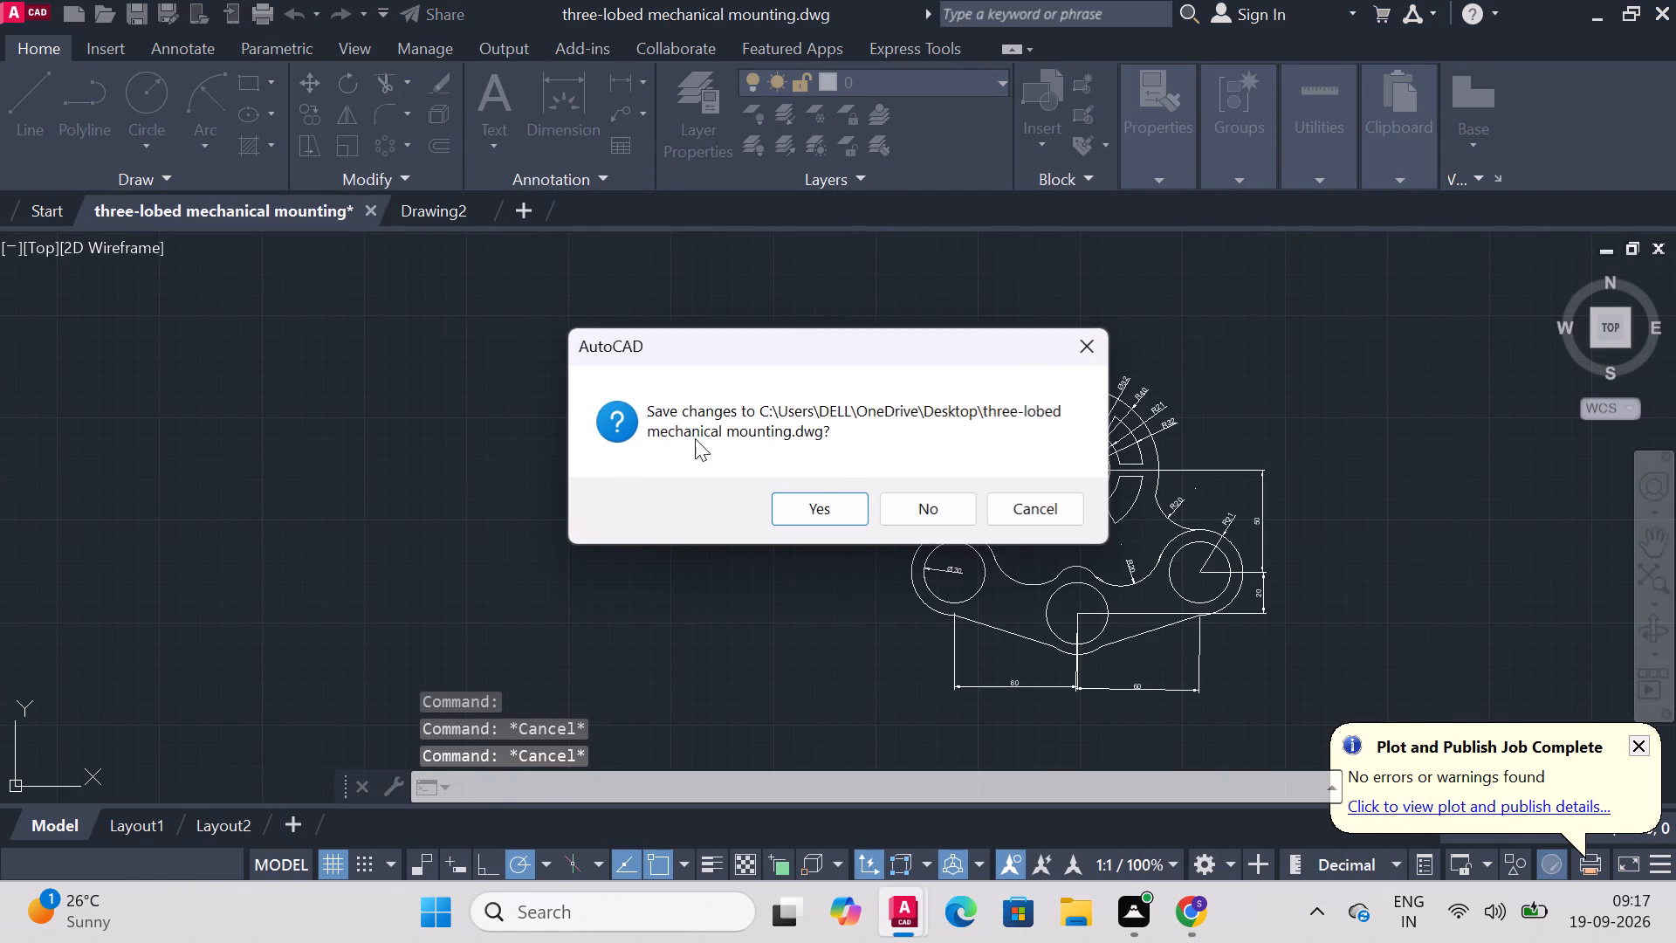
click(814, 510)
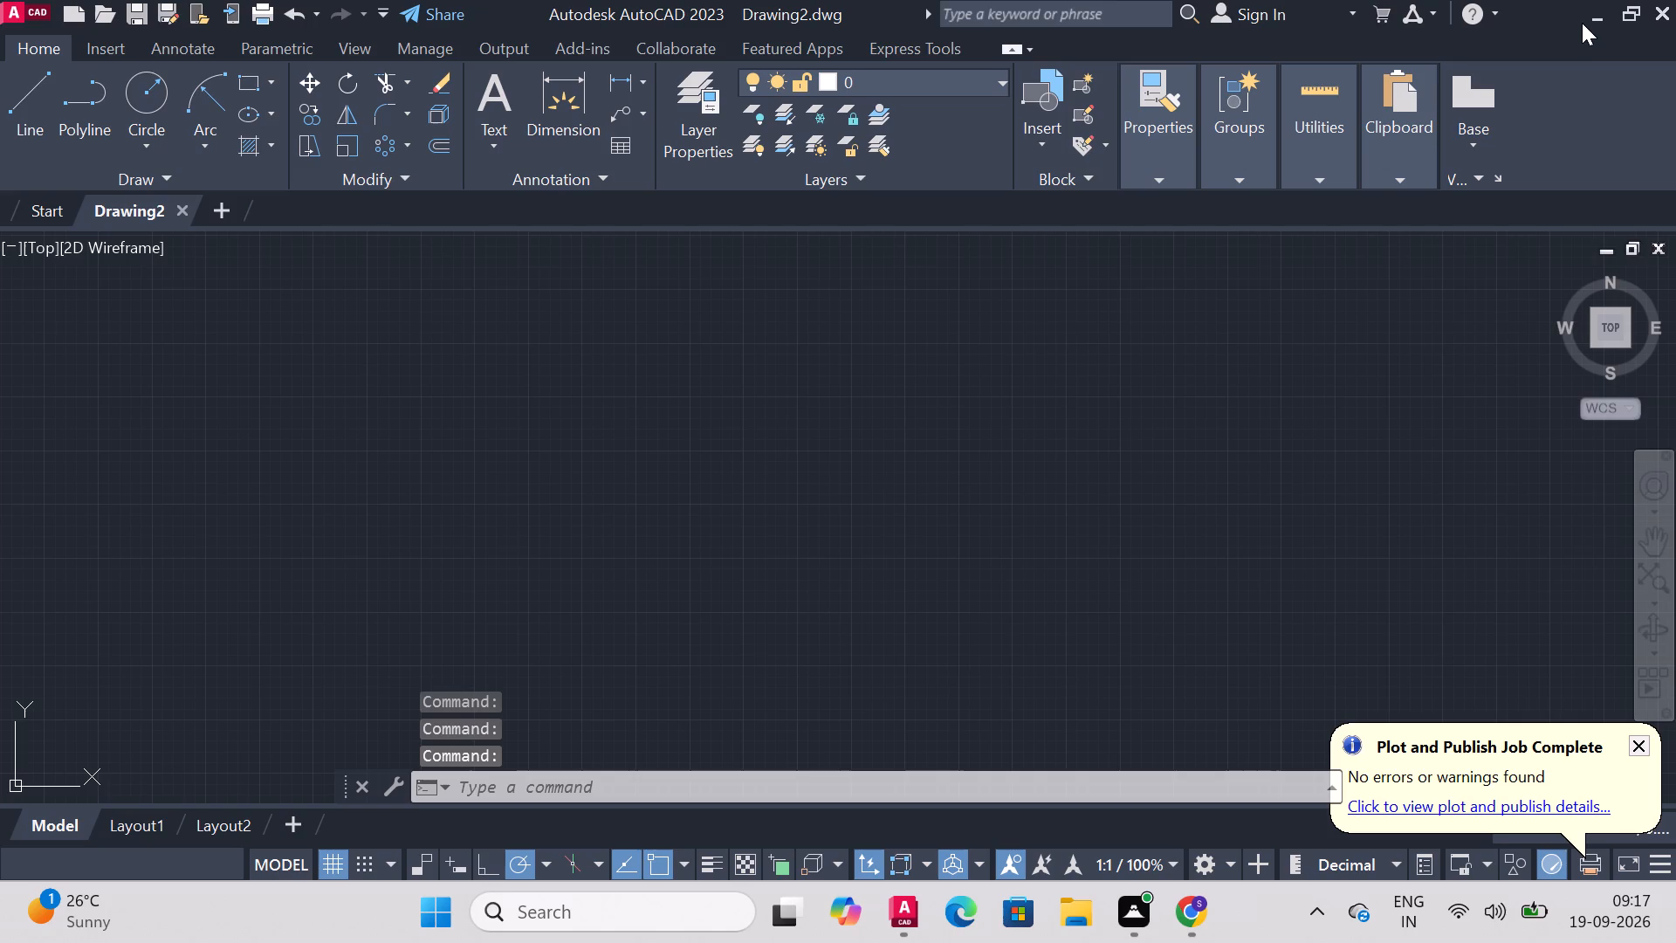